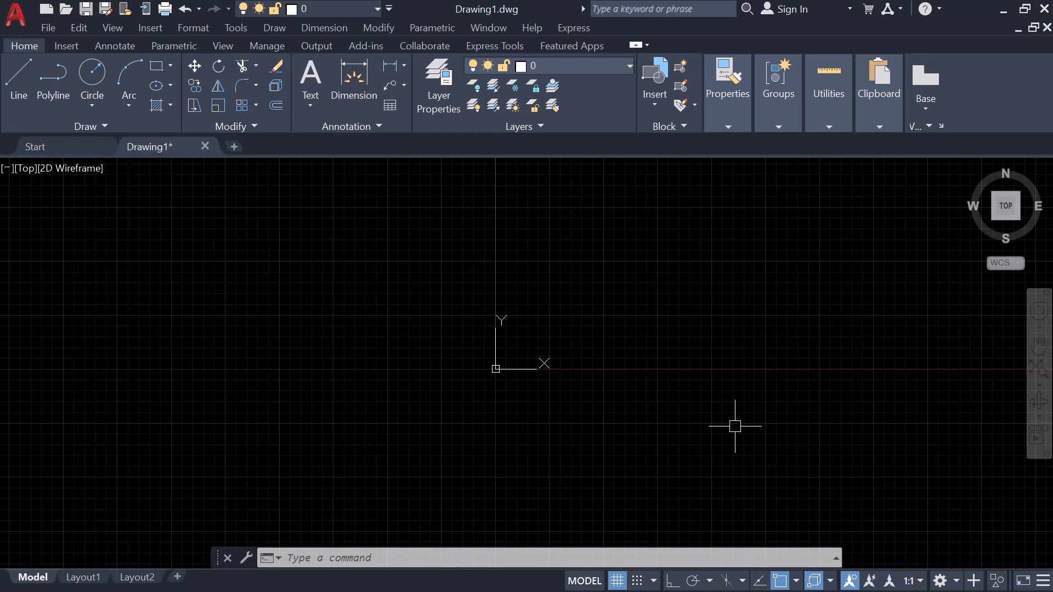
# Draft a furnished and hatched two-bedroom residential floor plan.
# Configure the drawing units to Engineering length type with a precision of 0'-0".
pyautogui.write('un')
pyautogui.press('Return')
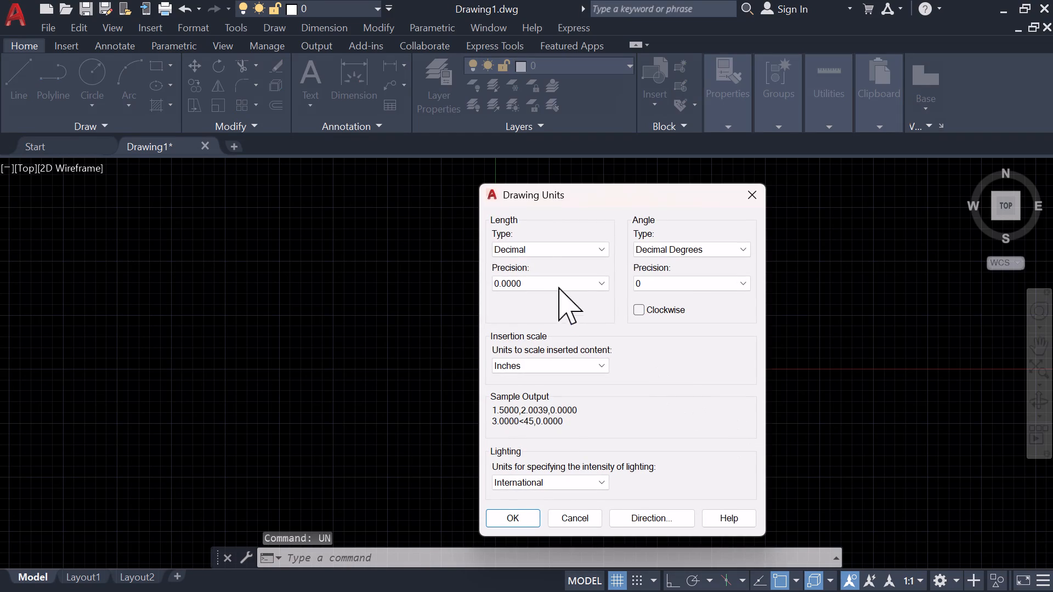
pyautogui.click(558, 251)
pyautogui.click(559, 287)
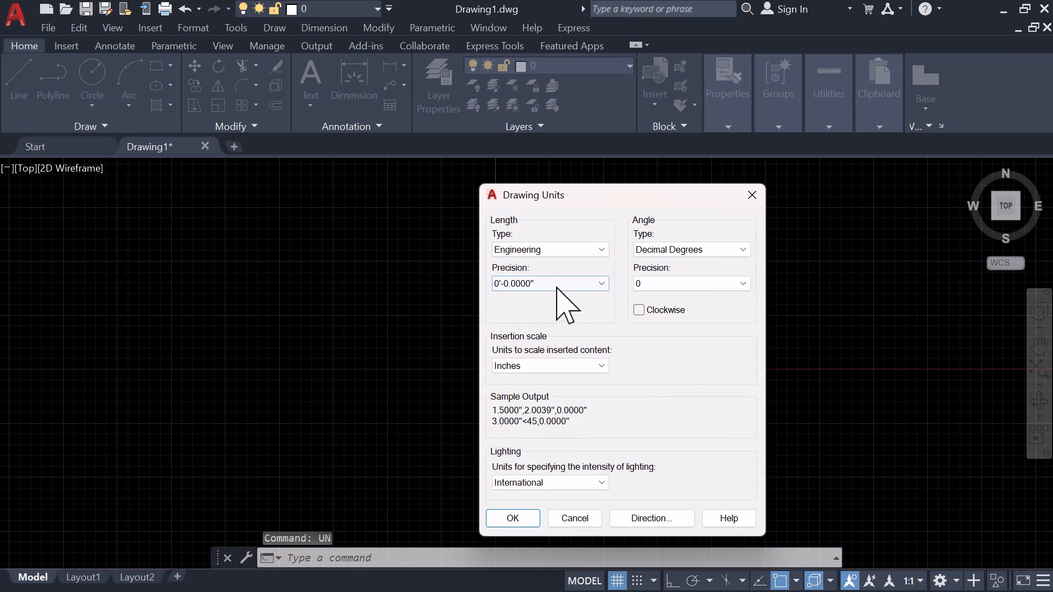
pyautogui.click(556, 286)
pyautogui.click(549, 299)
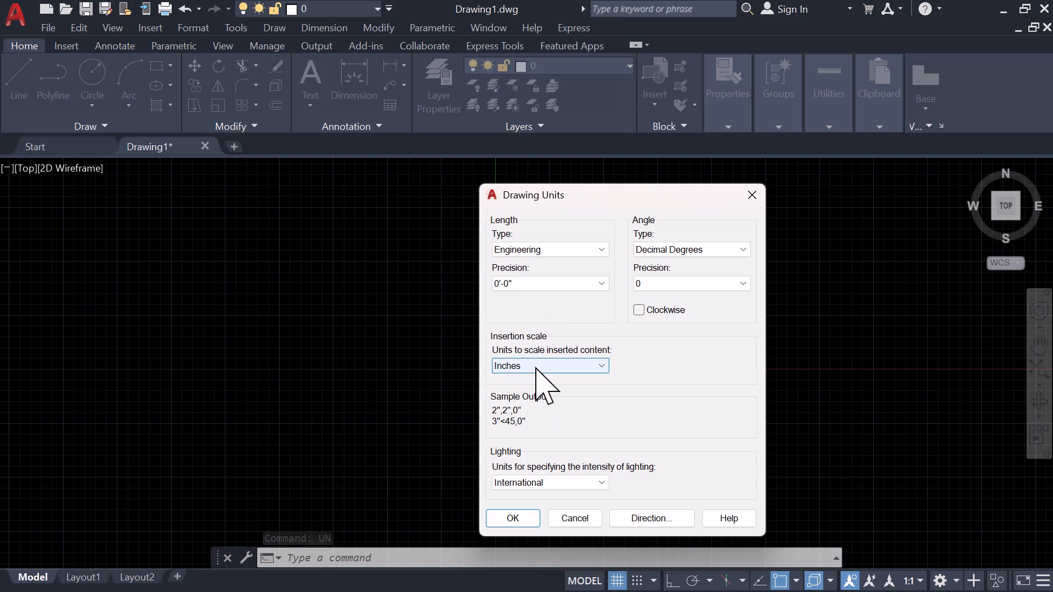
pyautogui.click(505, 521)
# Modify the Standard dimension style, setting the baseline spacing of its dimension lines to 4'.
pyautogui.write('d')
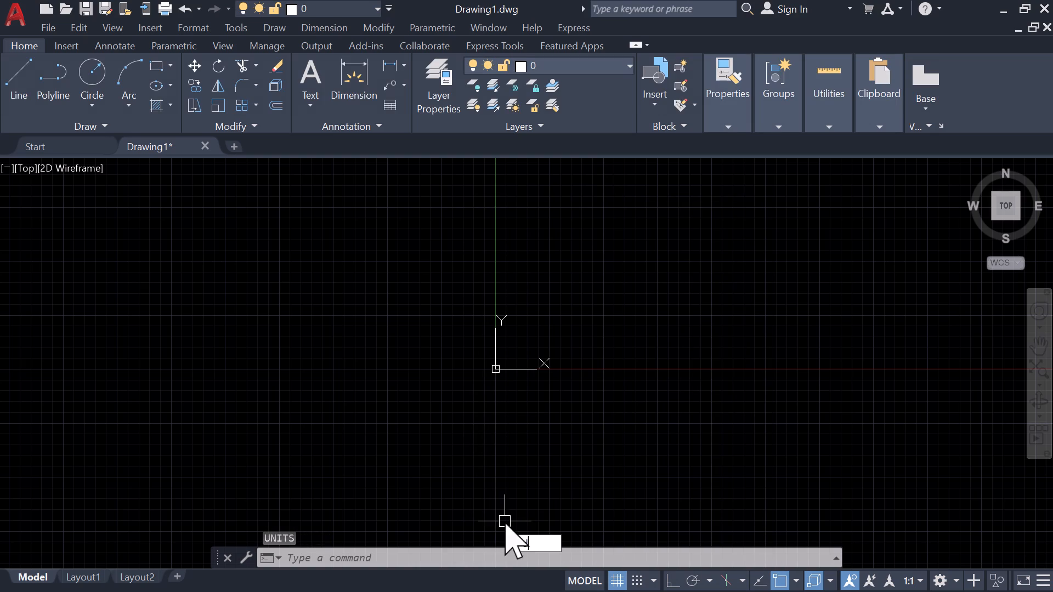
pyautogui.press('space')
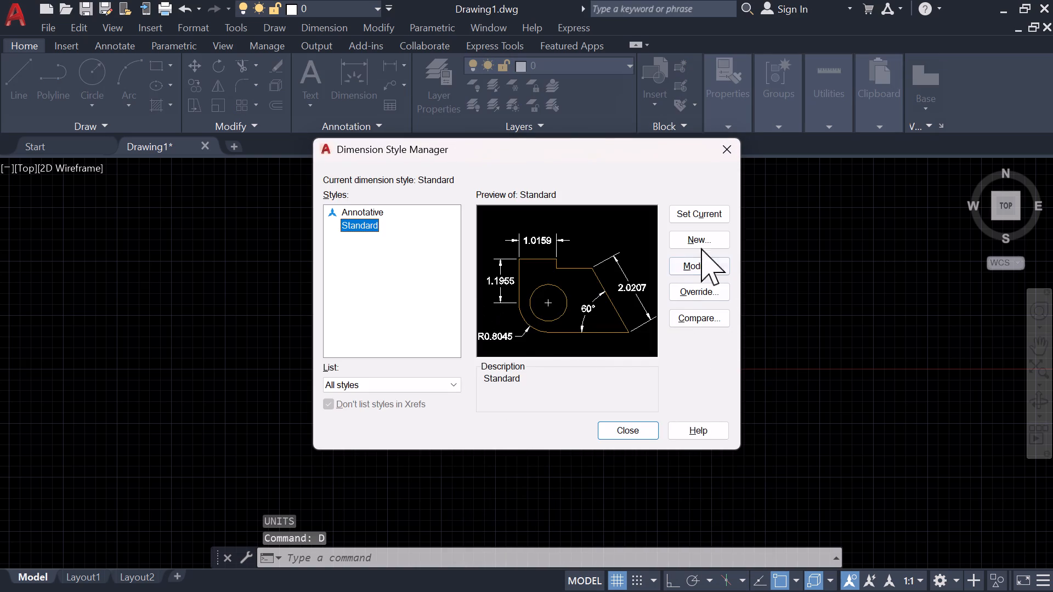
pyautogui.click(701, 266)
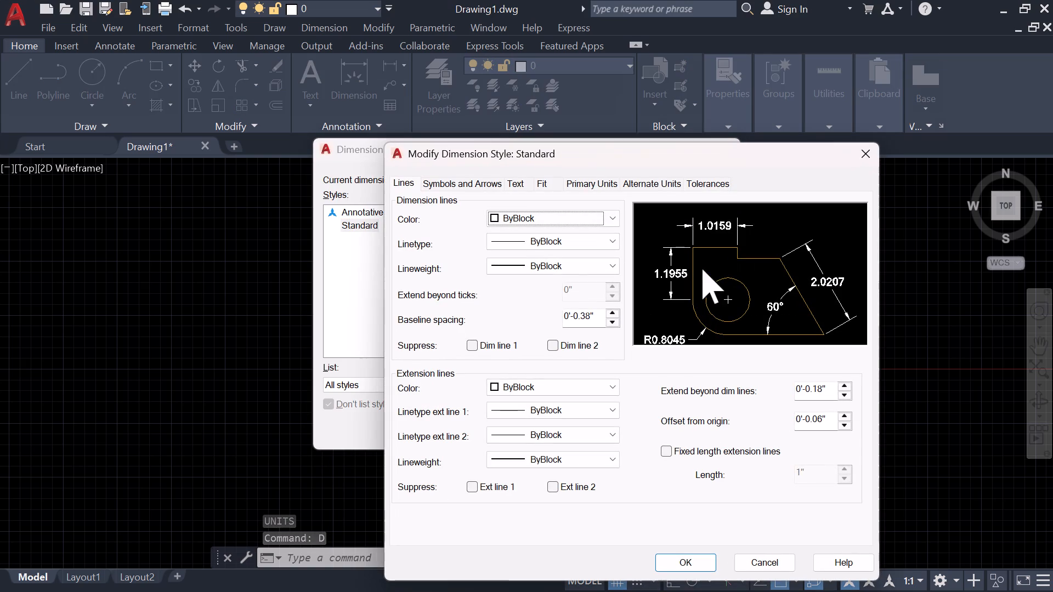
pyautogui.moveTo(601, 314); pyautogui.dragTo(526, 325)
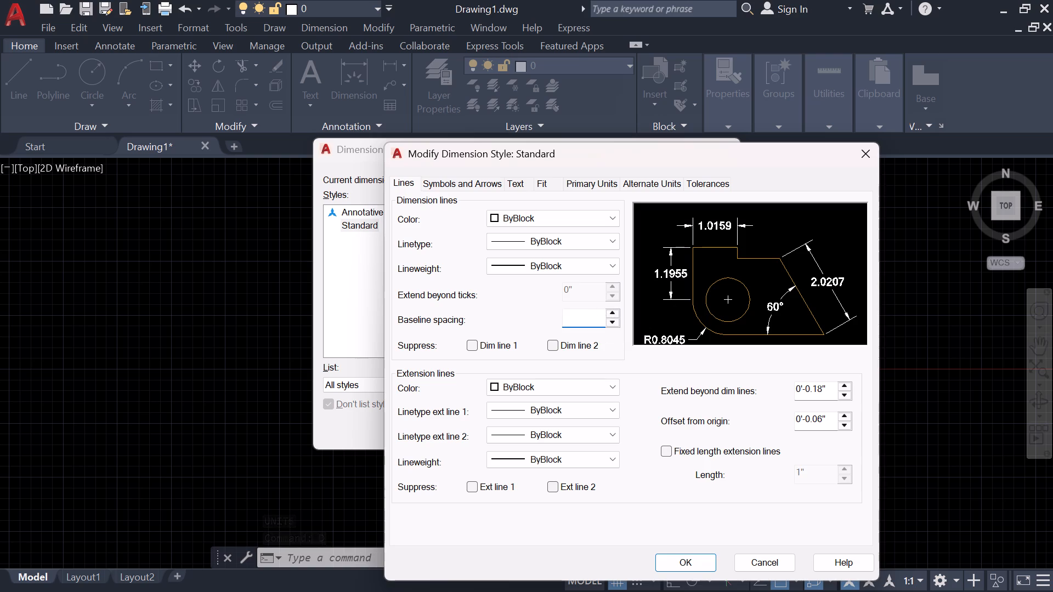
pyautogui.moveTo(526, 325); pyautogui.dragTo(522, 325)
pyautogui.press('BackSpace')
pyautogui.write('4;')
pyautogui.press('BackSpace')
pyautogui.press("'")
pyautogui.press('Escape')
pyautogui.press('BackSpace')
pyautogui.write("4'")
pyautogui.press('Return')
# Set the dimension style's text height to 3'.
pyautogui.click(494, 178)
pyautogui.click(522, 179)
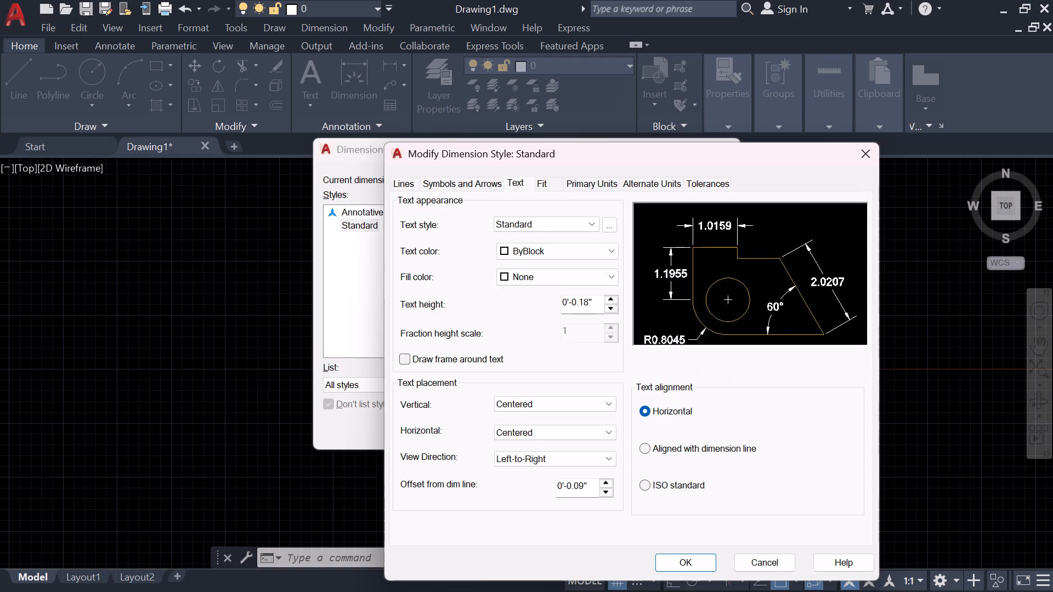
pyautogui.moveTo(599, 304); pyautogui.dragTo(534, 304)
pyautogui.press('BackSpace')
pyautogui.press('2')
pyautogui.press('BackSpace')
pyautogui.write("3'")
# Set the dimension style's center mark size to 2".
pyautogui.click(449, 178)
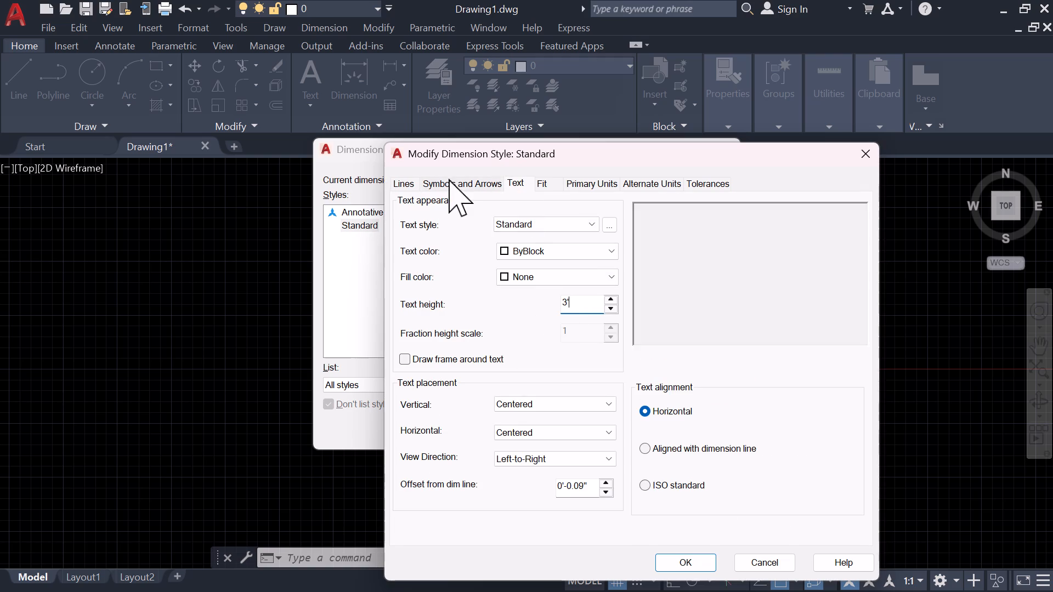
pyautogui.moveTo(541, 407); pyautogui.dragTo(470, 413)
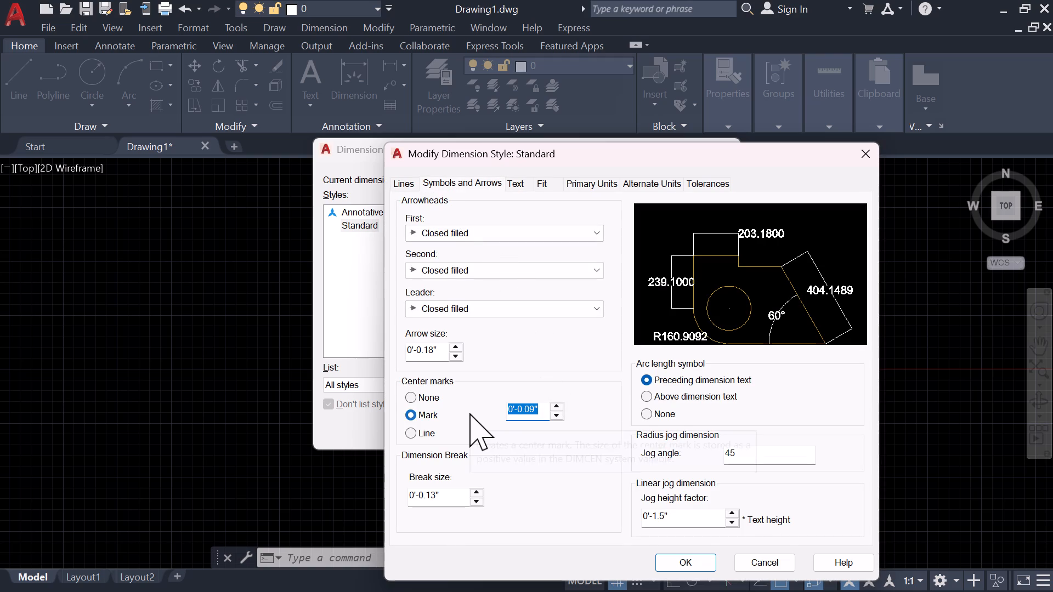
pyautogui.press('BackSpace')
pyautogui.press('2')
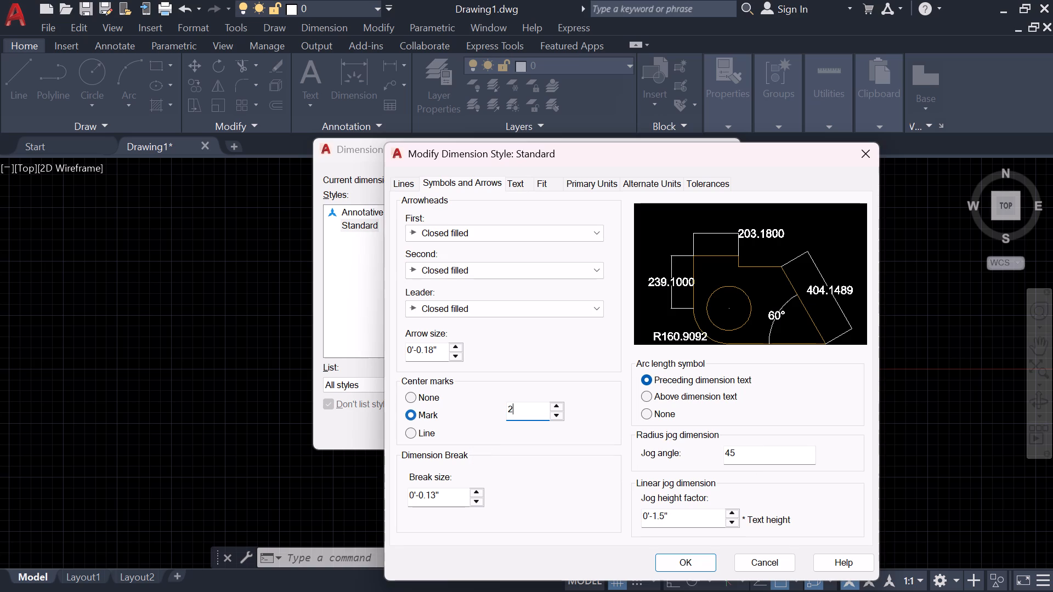
# Set the dimension style's primary linear units to Engineering format with a precision of 0'-0".
pyautogui.click(409, 179)
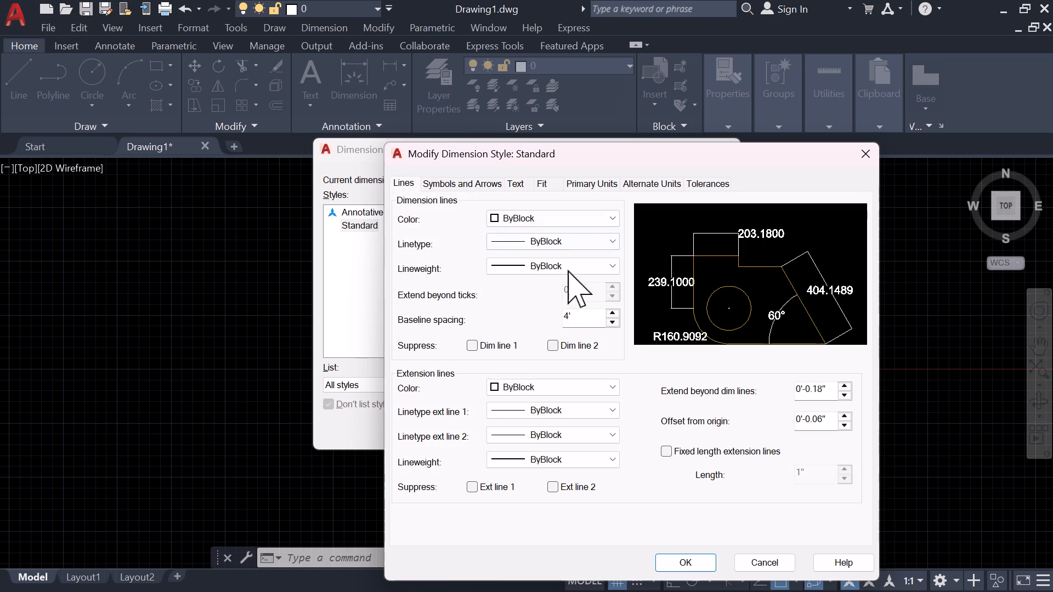
pyautogui.click(480, 180)
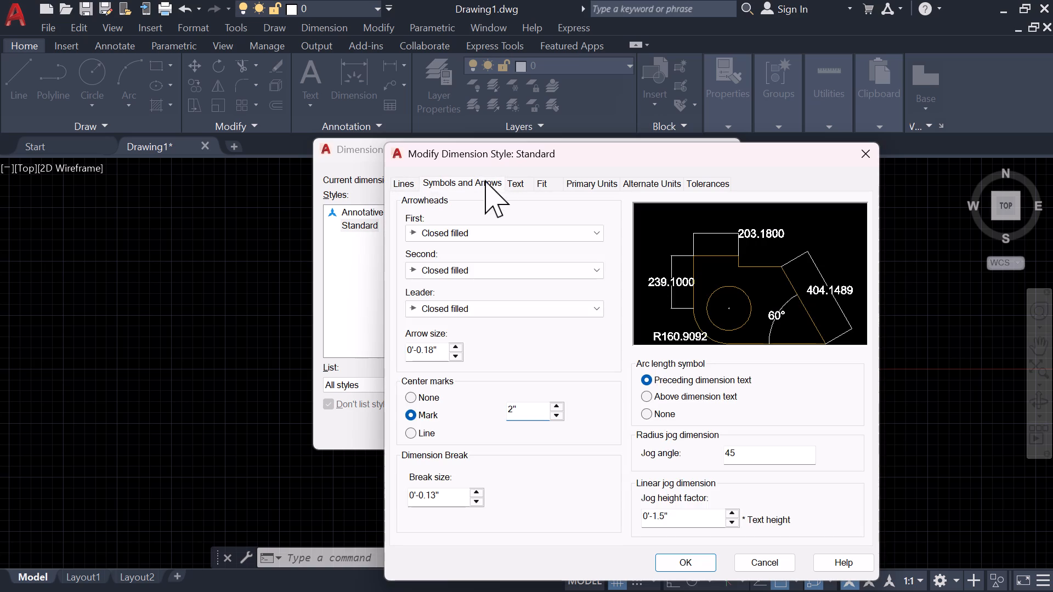
pyautogui.click(512, 185)
pyautogui.click(539, 185)
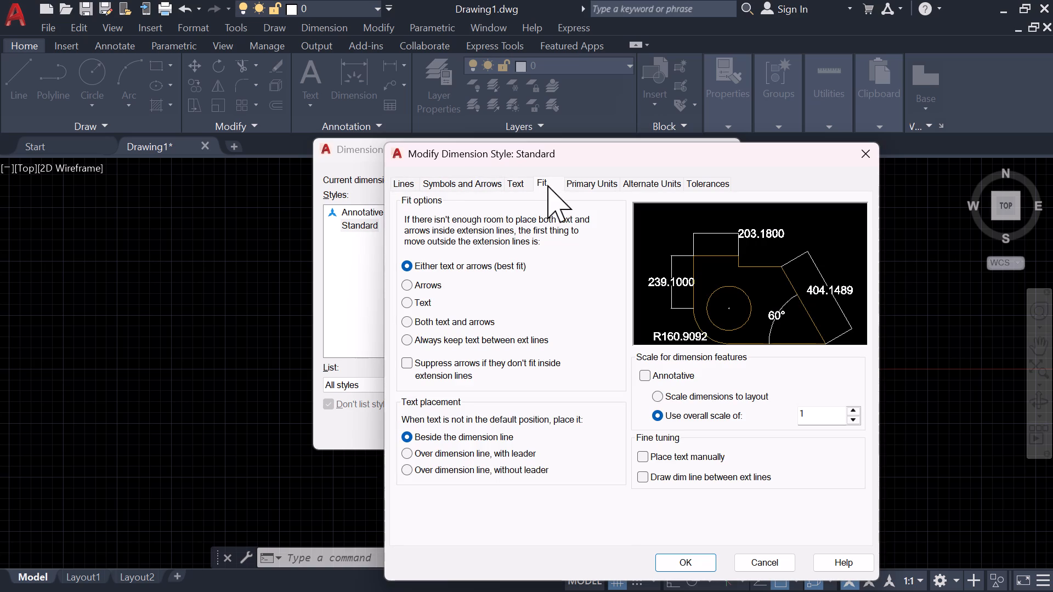
pyautogui.click(584, 185)
pyautogui.click(568, 214)
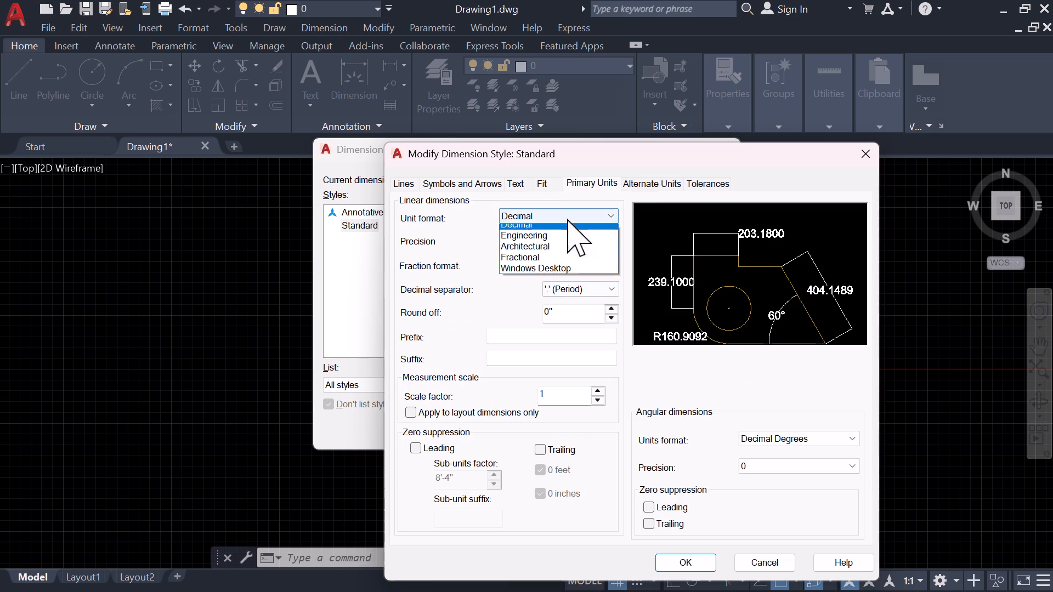
pyautogui.click(549, 253)
pyautogui.click(550, 247)
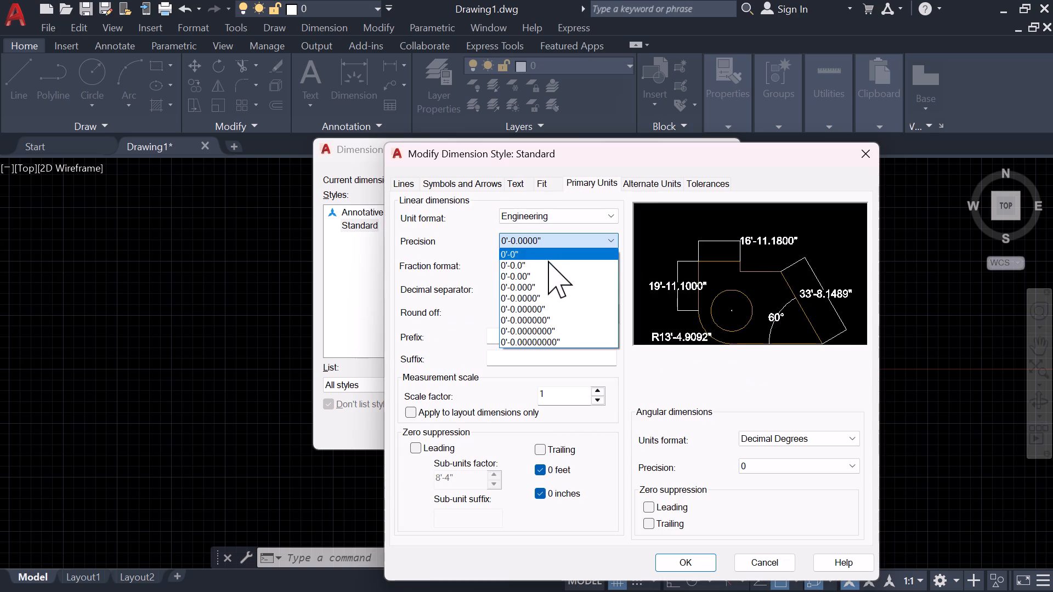
pyautogui.click(546, 254)
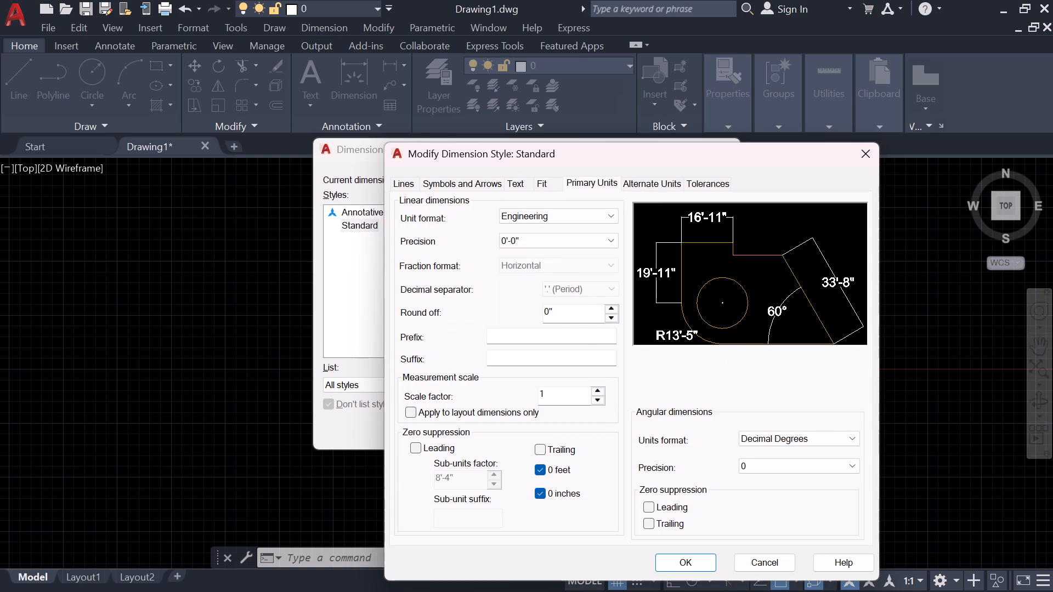
# Set the linear dimension round-off to 6', then save the Standard style and close the dimension style settings.
pyautogui.click(578, 318)
pyautogui.press('BackSpace')
pyautogui.press('BackSpace')
pyautogui.write("6'")
pyautogui.click(694, 556)
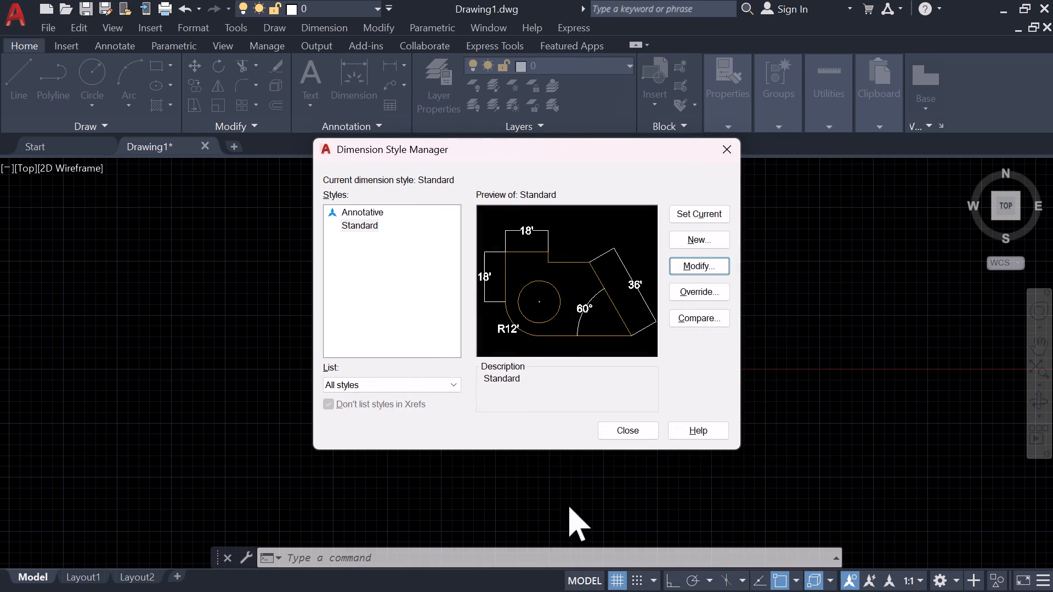
pyautogui.click(635, 436)
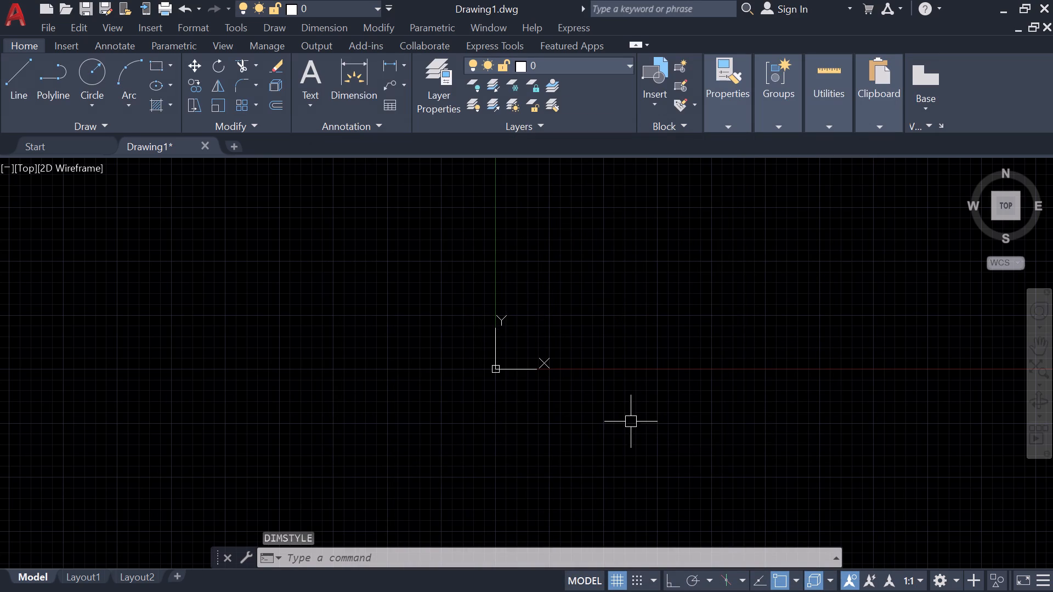
# Draw a rectangle 24'3" long by 40'9" wide, starting just above and to the right of the origin.
pyautogui.moveTo(645, 406); pyautogui.dragTo(426, 411, button='middle')
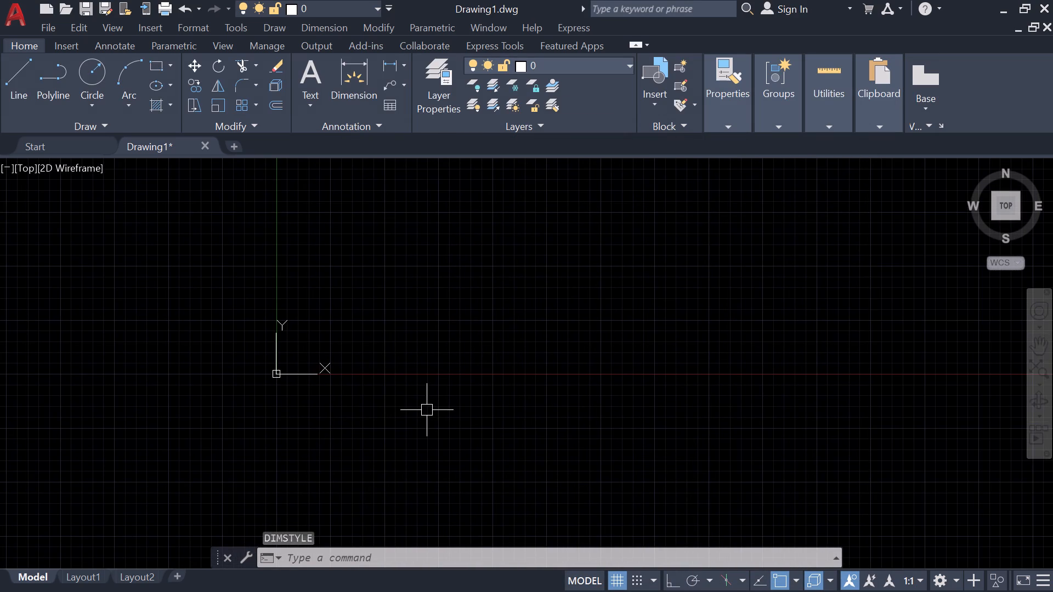
pyautogui.write('rec')
pyautogui.press('space')
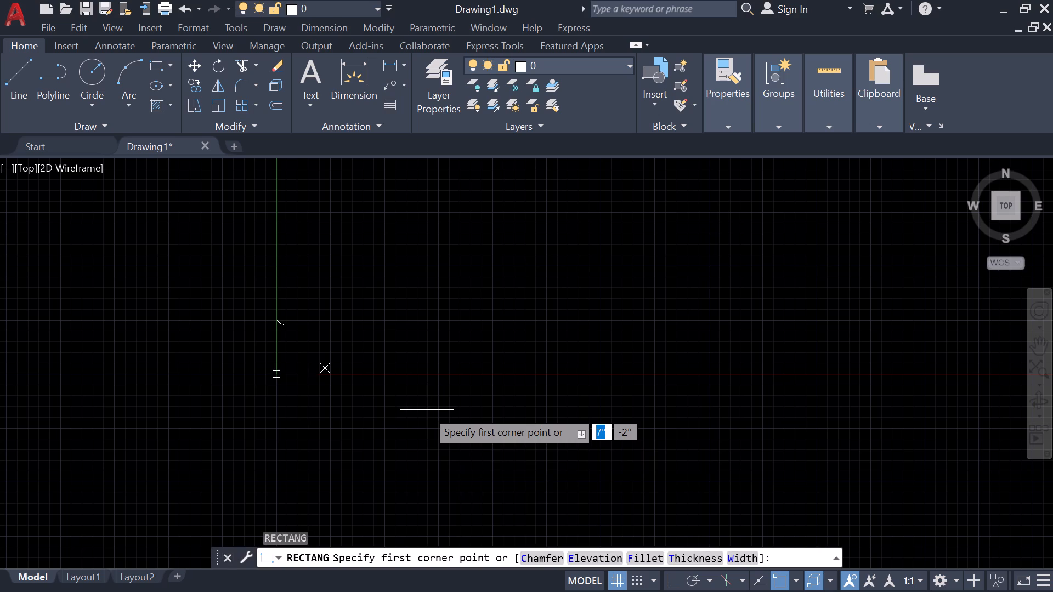
pyautogui.click(553, 251)
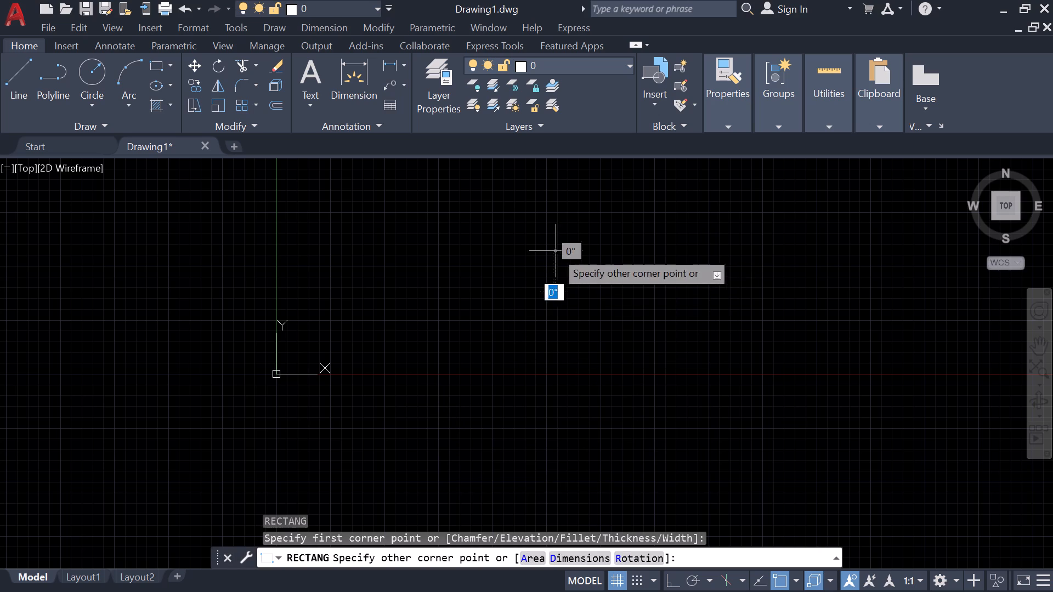
pyautogui.write('d')
pyautogui.press('space')
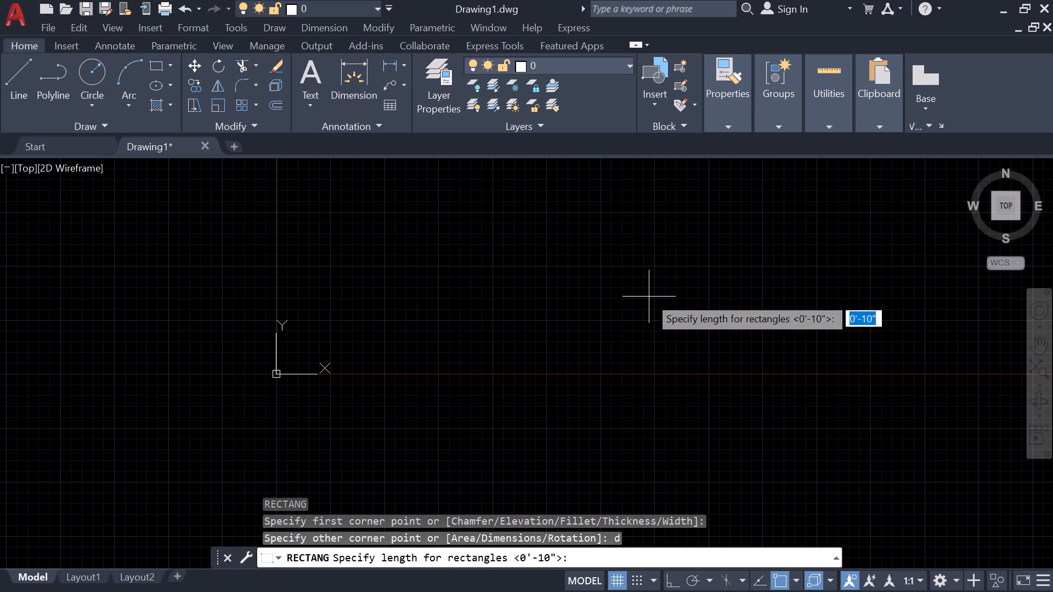
pyautogui.write('24')
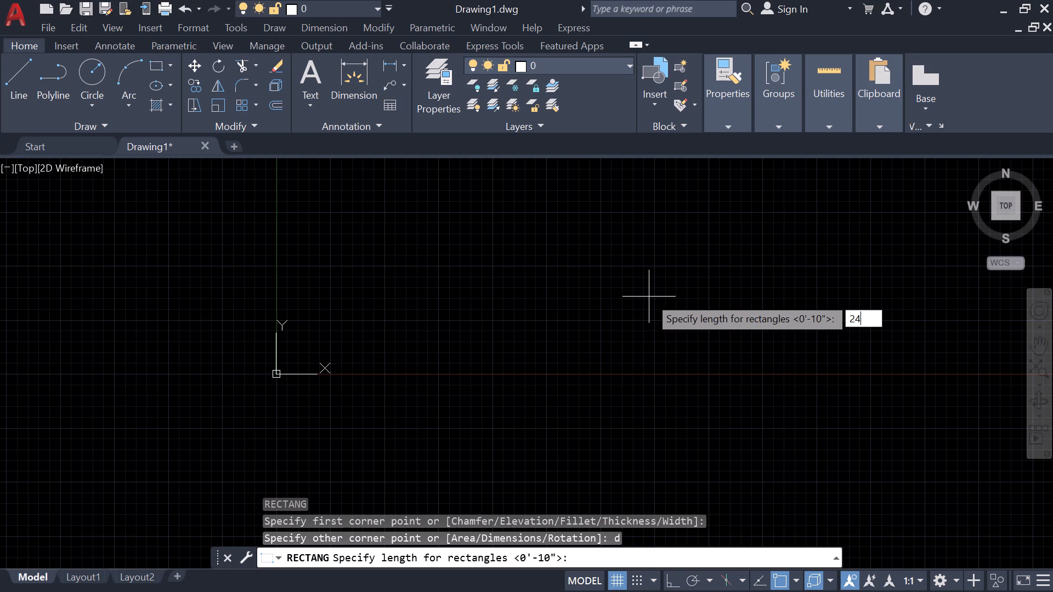
pyautogui.press("'")
pyautogui.press('3')
pyautogui.hotkey('shift', '"')
pyautogui.press('Return')
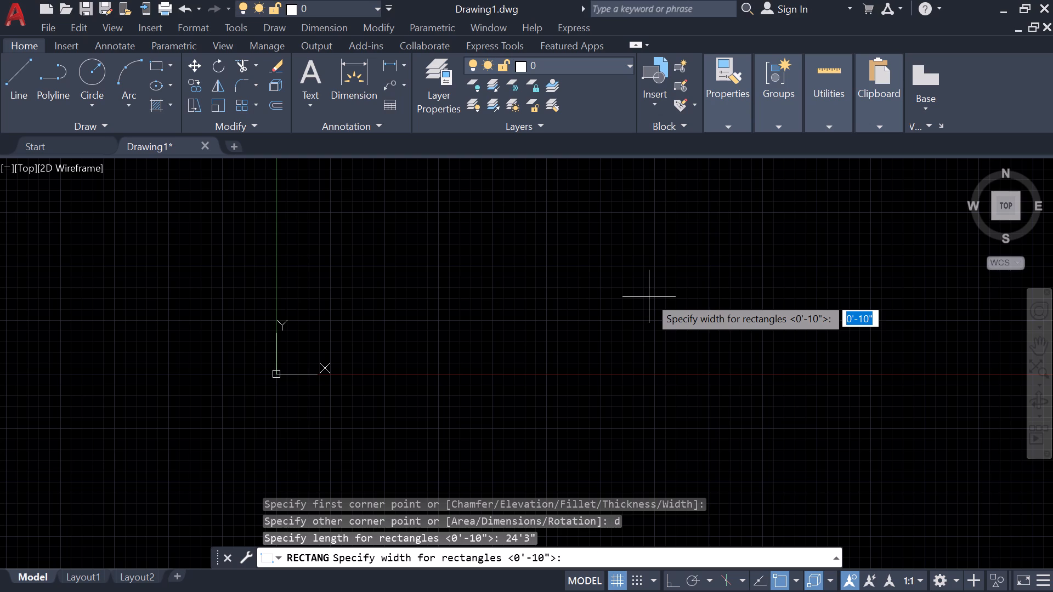
pyautogui.press('4')
pyautogui.press('0')
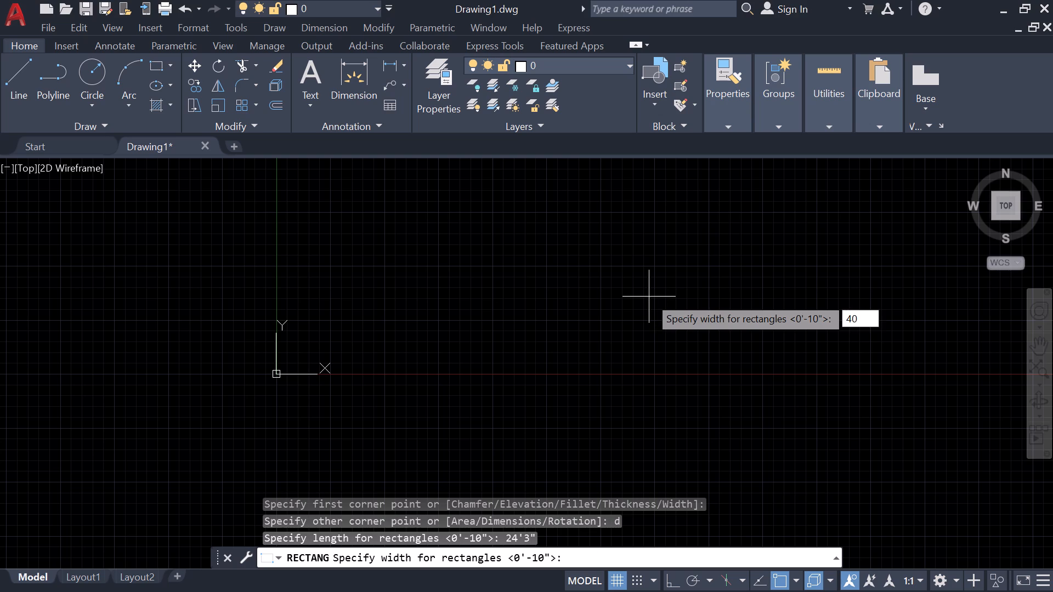
pyautogui.write("'9")
pyautogui.hotkey('shift', '"')
pyautogui.press('Return')
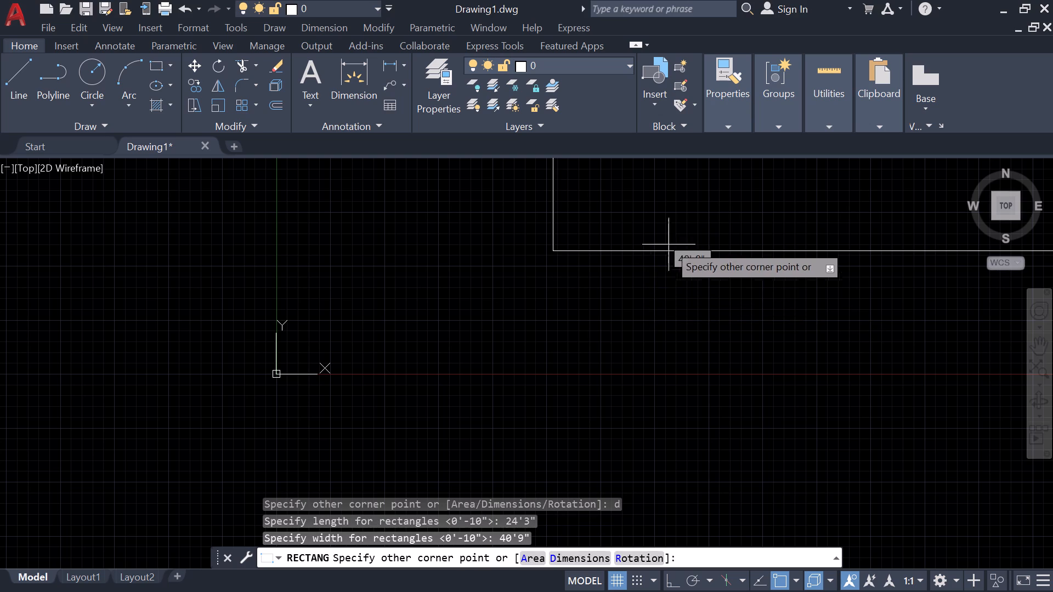
pyautogui.click(671, 244)
# Move the rectangle up and to the right, away from the origin, by about 123' at an angle of about 23°.
pyautogui.scroll(-2, 669, 246)
pyautogui.moveTo(665, 260); pyautogui.dragTo(307, 550, button='middle')
pyautogui.scroll(-5, 307, 550)
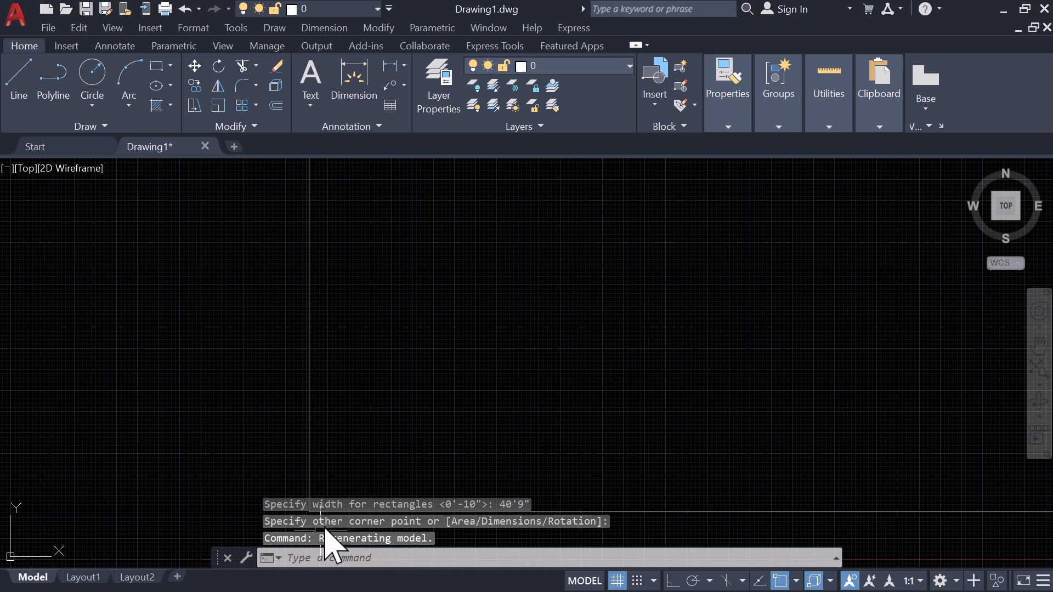
pyautogui.scroll(-3, 547, 346)
pyautogui.scroll(-2, 626, 303)
pyautogui.scroll(-2, 716, 230)
pyautogui.moveTo(707, 345); pyautogui.dragTo(679, 431, button='middle')
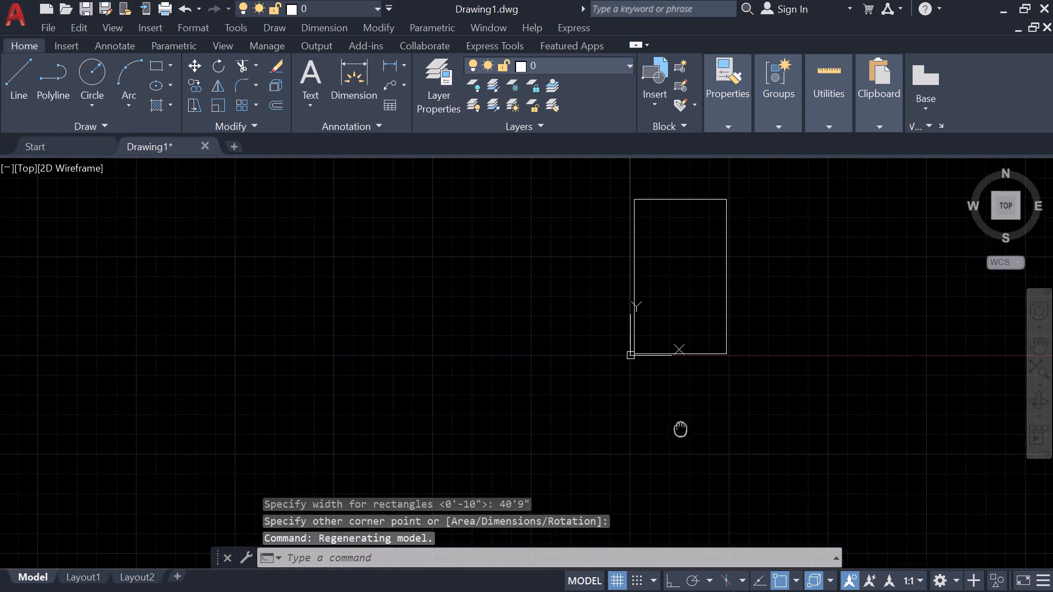
pyautogui.moveTo(679, 431); pyautogui.dragTo(680, 429, button='middle')
pyautogui.scroll(-1, 675, 434)
pyautogui.moveTo(740, 369); pyautogui.dragTo(748, 378)
pyautogui.click(644, 359)
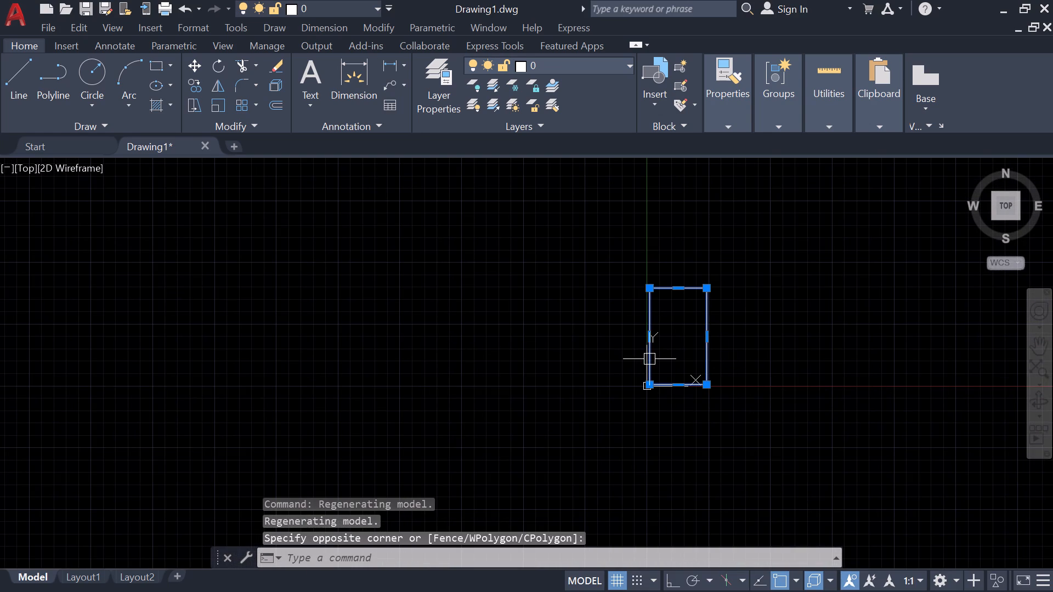
pyautogui.write('m')
pyautogui.press('space')
pyautogui.press('Return')
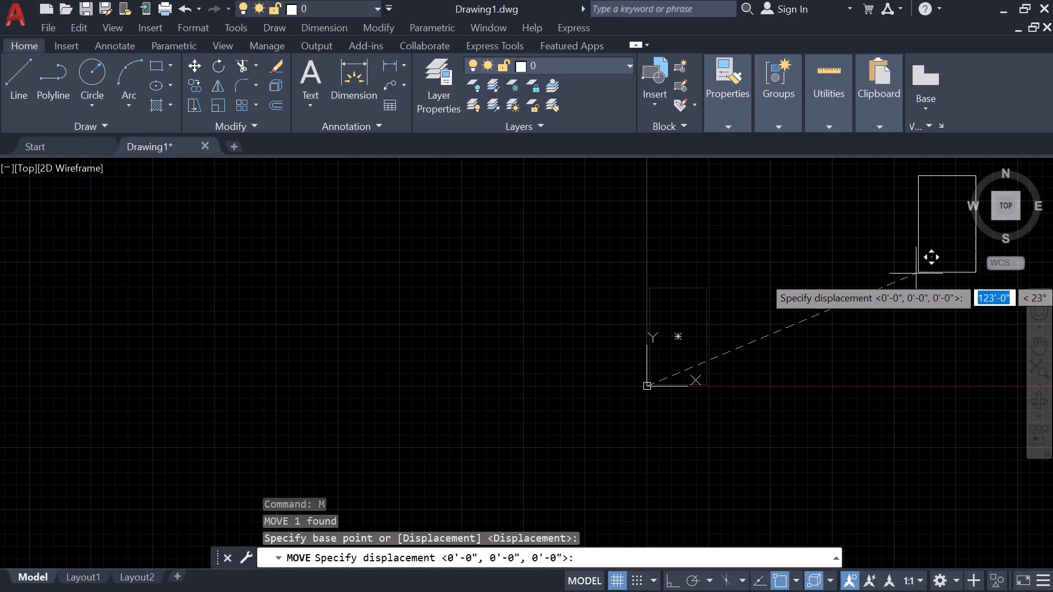
pyautogui.click(917, 276)
# Offset the rectangle 9" inward to form the outer wall thickness.
pyautogui.moveTo(844, 351); pyautogui.dragTo(458, 528, button='middle')
pyautogui.scroll(2, 526, 420)
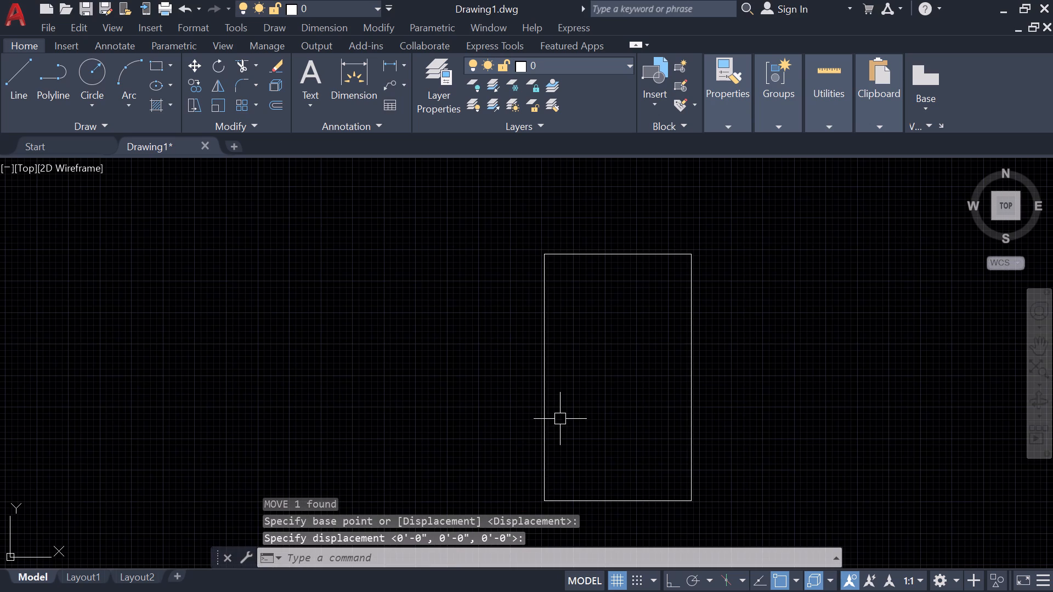
pyautogui.click(540, 418)
pyautogui.write('o')
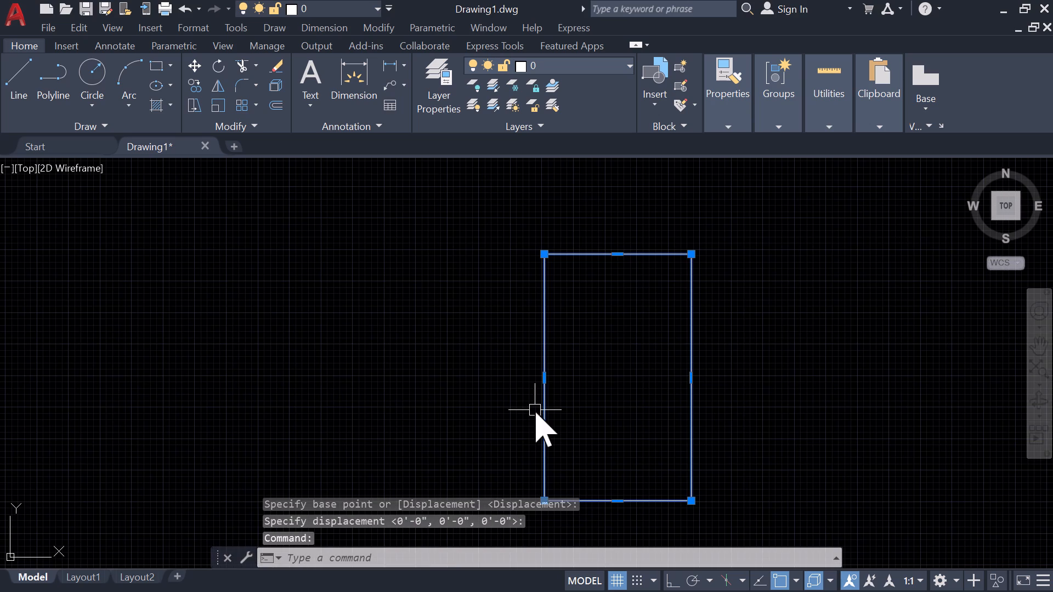
pyautogui.press('space')
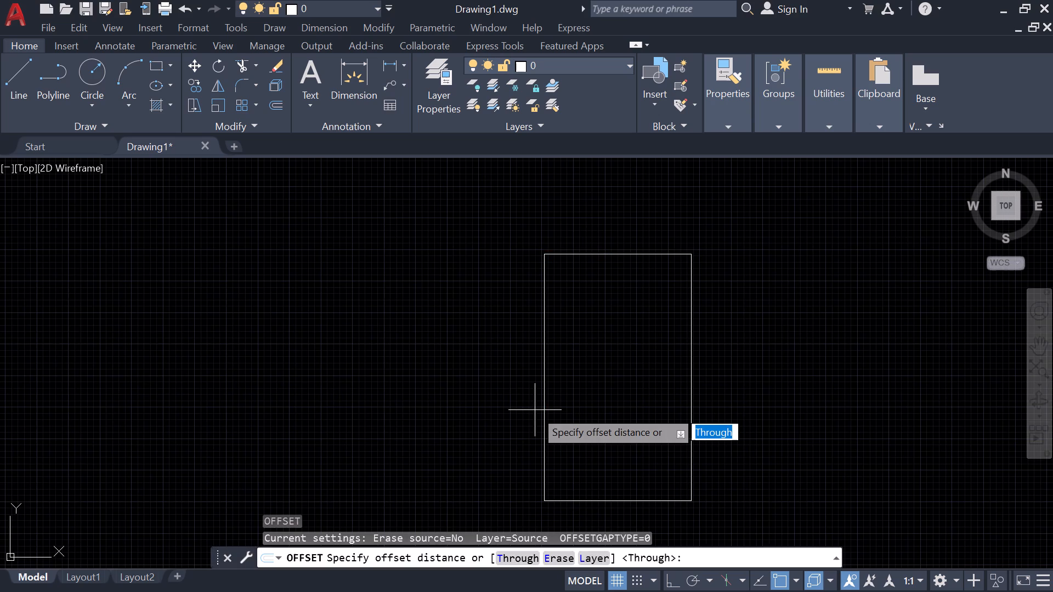
pyautogui.write('9"')
pyautogui.press('Return')
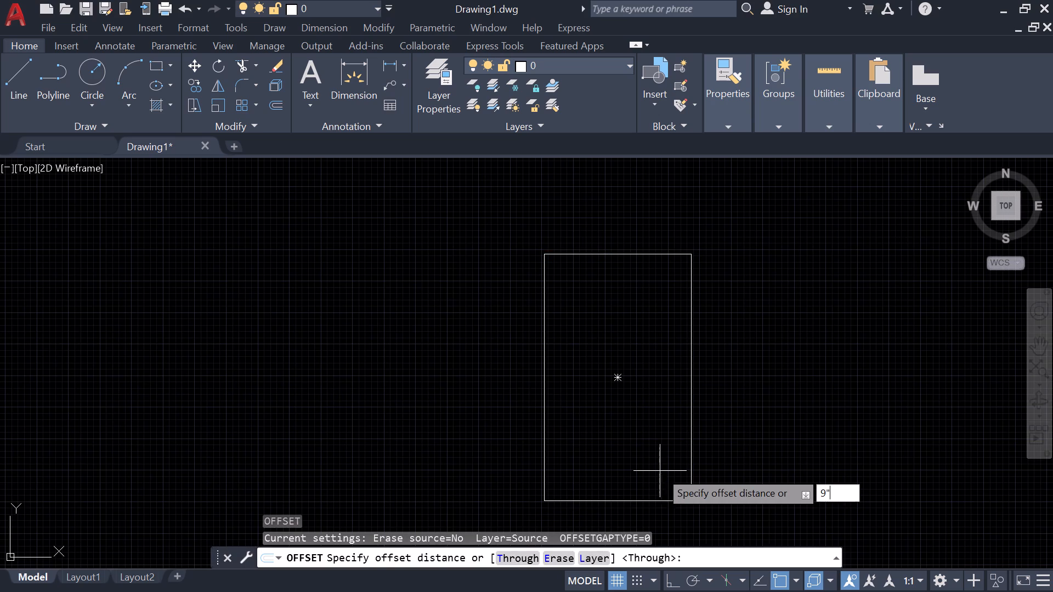
pyautogui.click(639, 463)
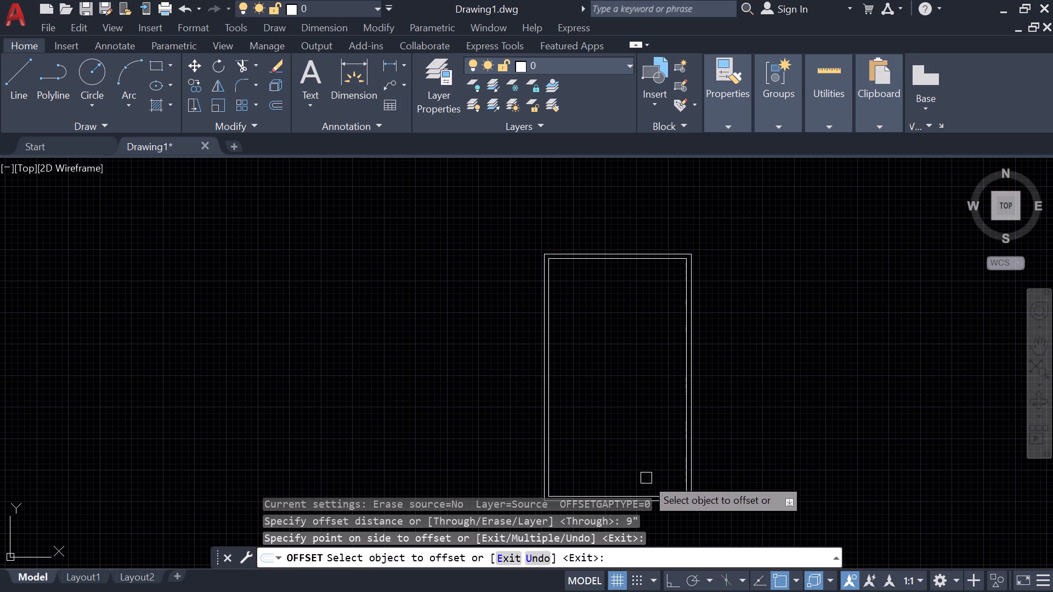
pyautogui.click(653, 497)
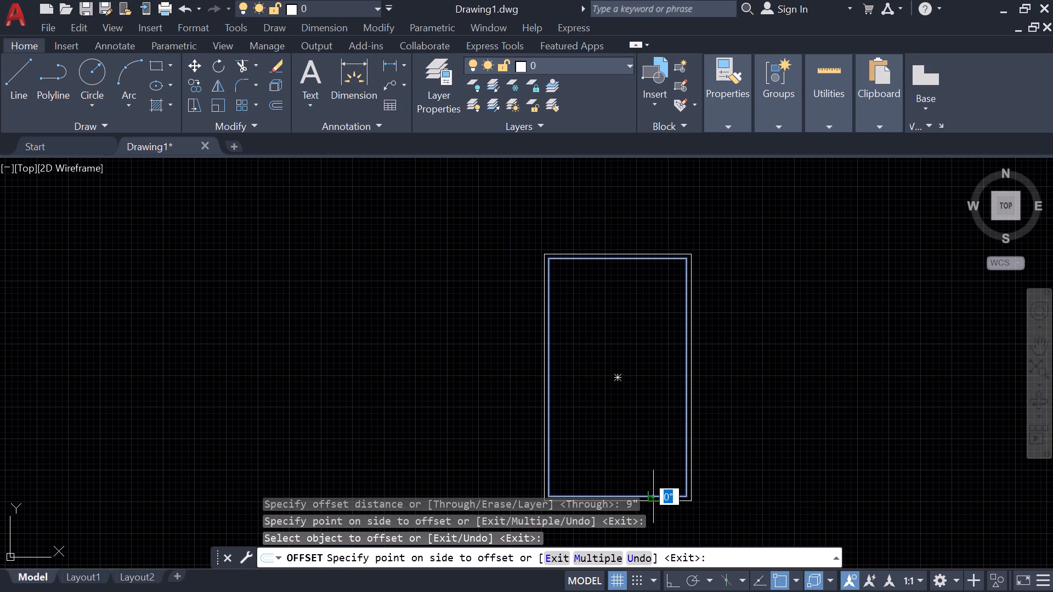
pyautogui.press('Escape')
# Explode the inner rectangle into separate lines.
pyautogui.click(653, 495)
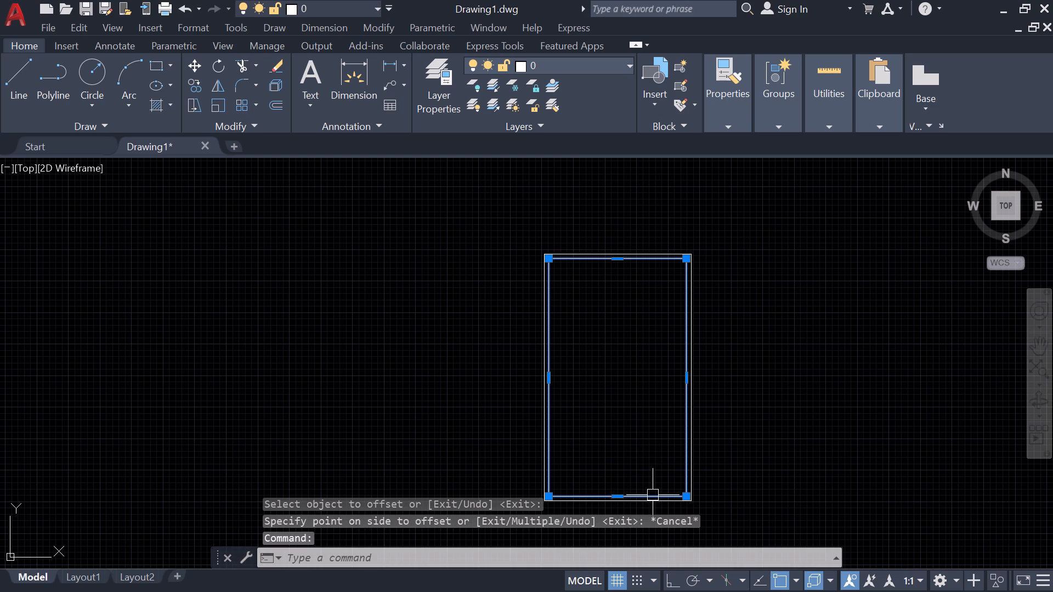
pyautogui.write('x')
pyautogui.press('space')
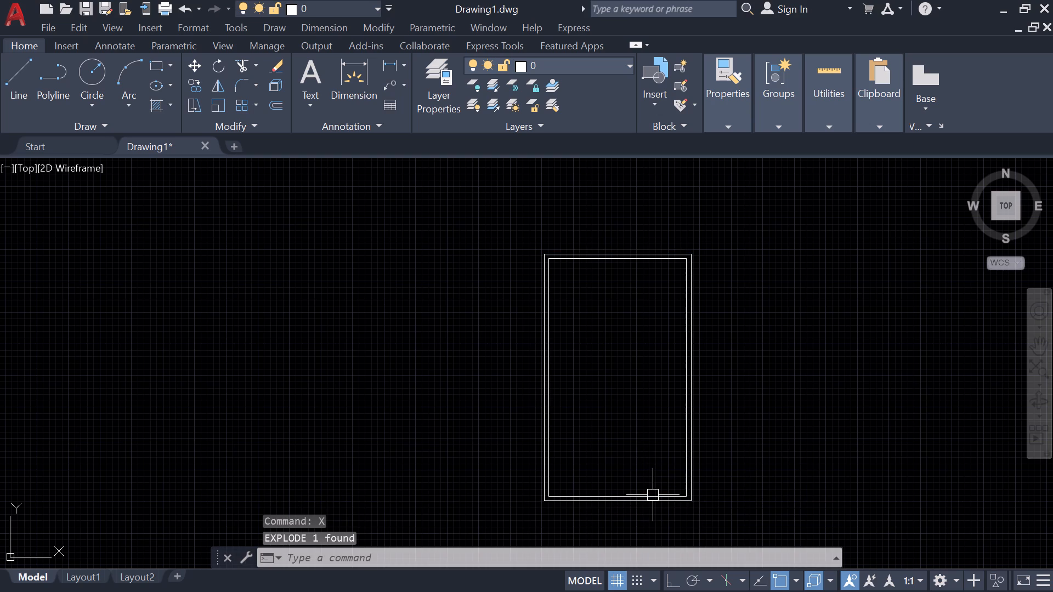
# Form a vertical partition wall by offsetting the inner right wall line 11' inward and that new line 9" further left.
pyautogui.scroll(3, 652, 494)
pyautogui.moveTo(694, 354); pyautogui.dragTo(683, 591, button='middle')
pyautogui.scroll(-1, 683, 591)
pyautogui.scroll(-2, 689, 428)
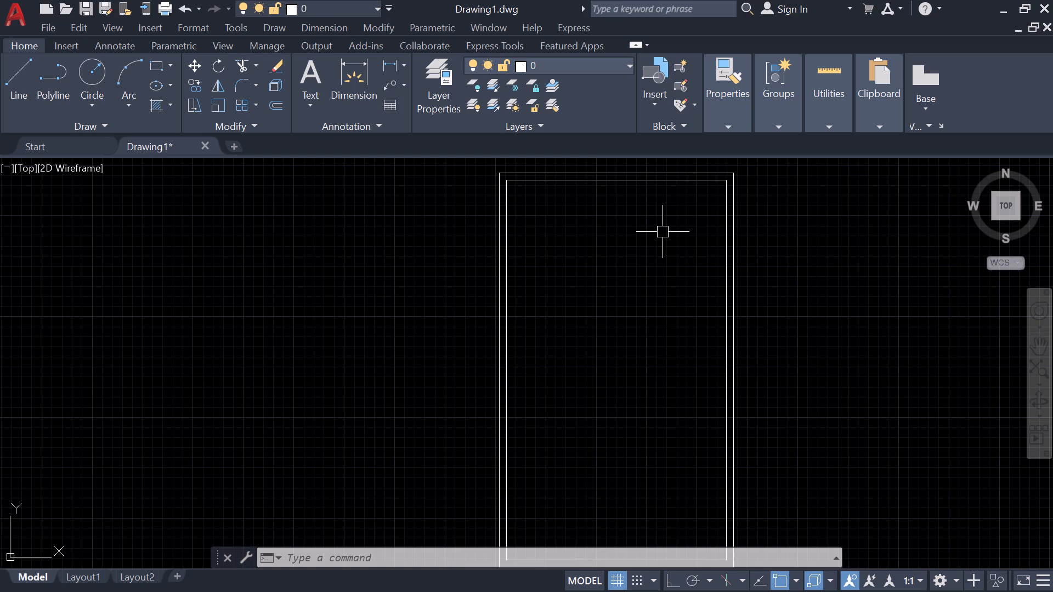
pyautogui.press('o')
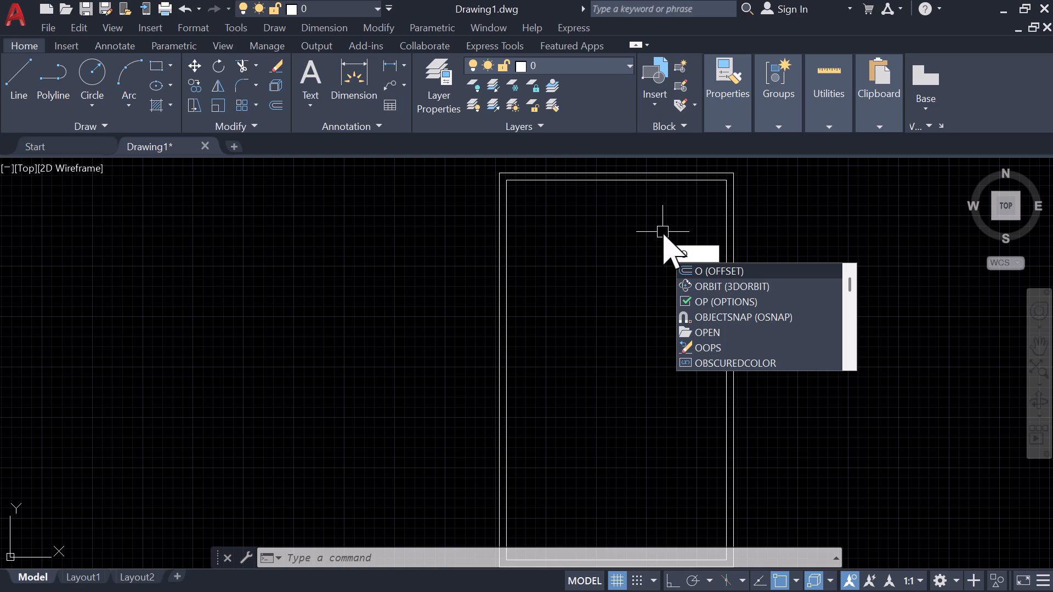
pyautogui.press('space')
pyautogui.press('space')
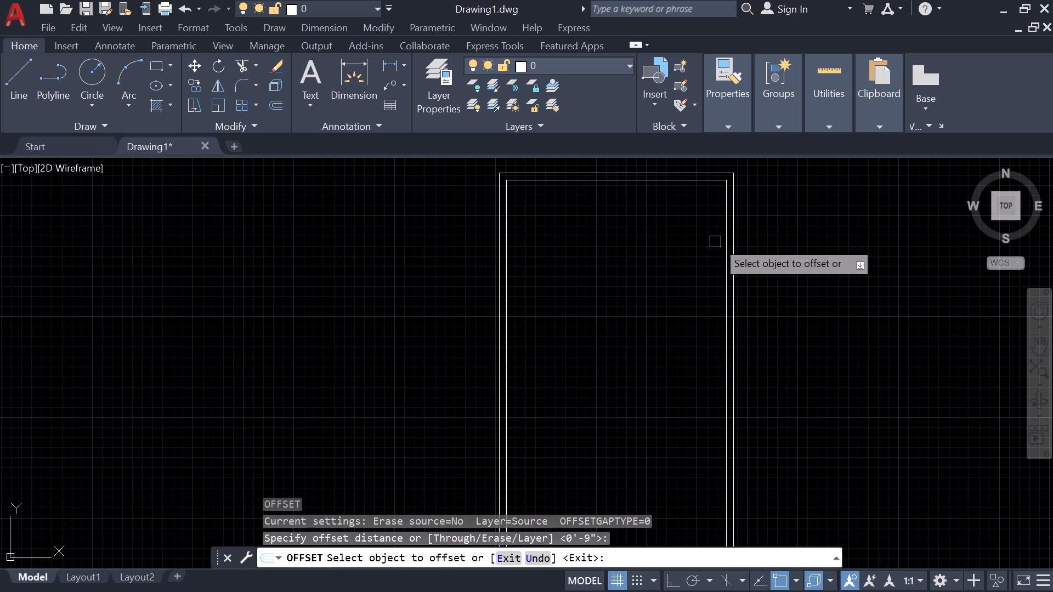
pyautogui.click(728, 240)
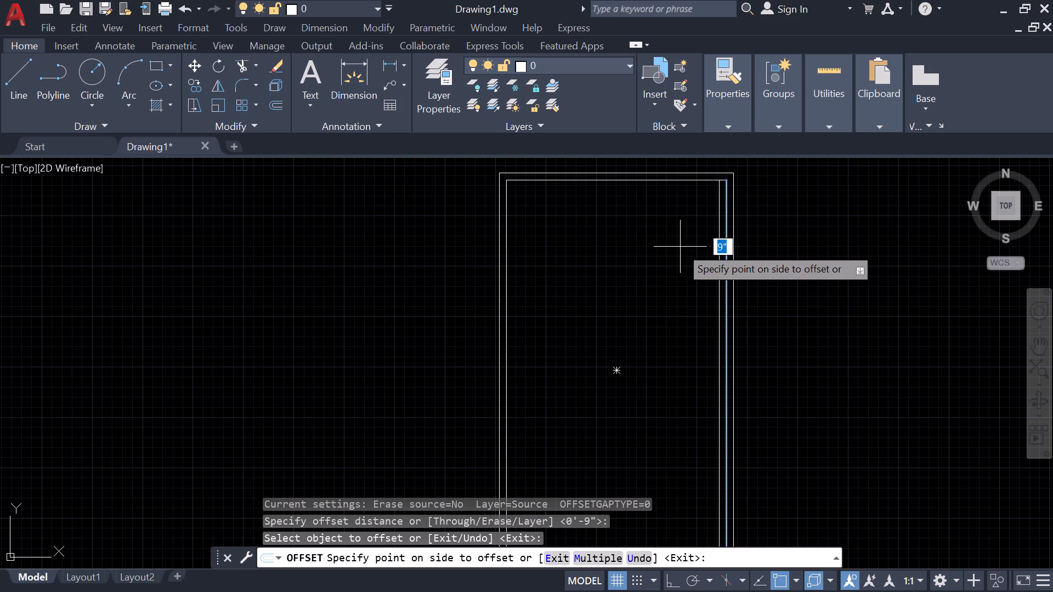
pyautogui.write("11'")
pyautogui.press('Return')
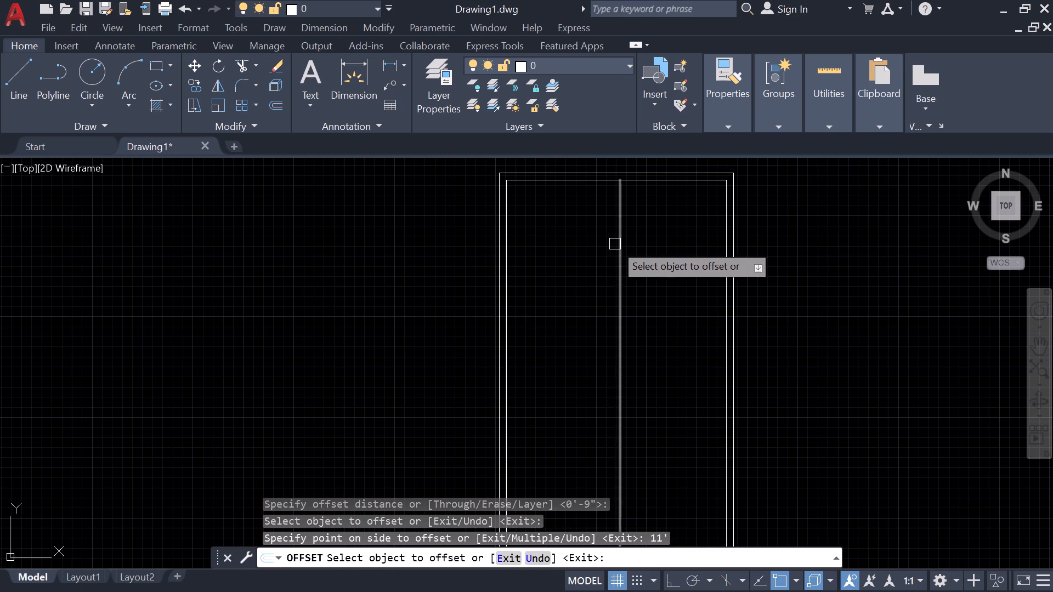
pyautogui.click(616, 244)
pyautogui.click(604, 246)
# Form a horizontal partition wall by offsetting the inner top wall line 10' downward and that new line 9" back upward.
pyautogui.click(673, 180)
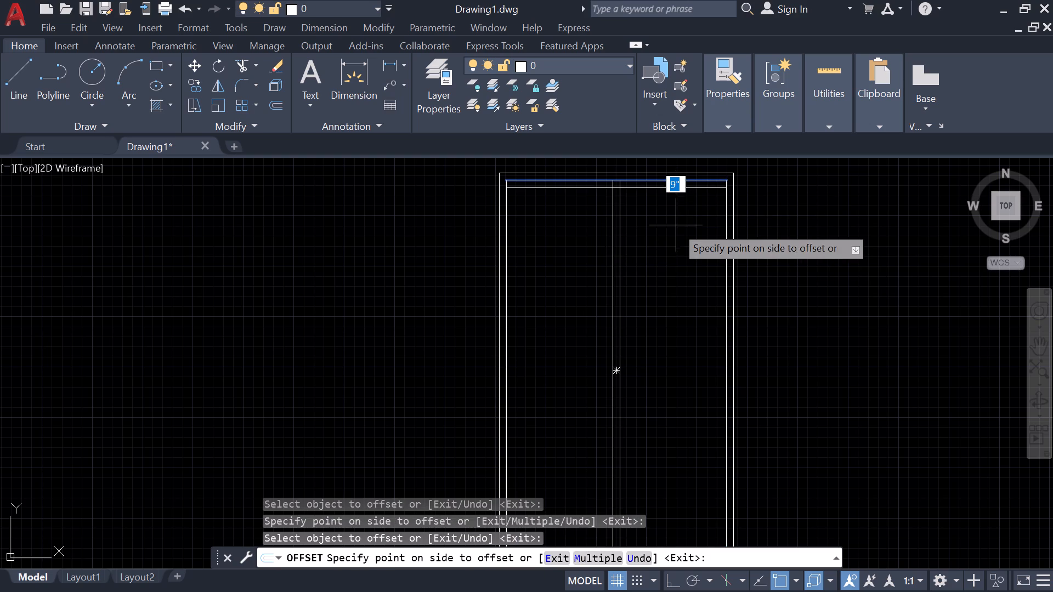
pyautogui.press('1')
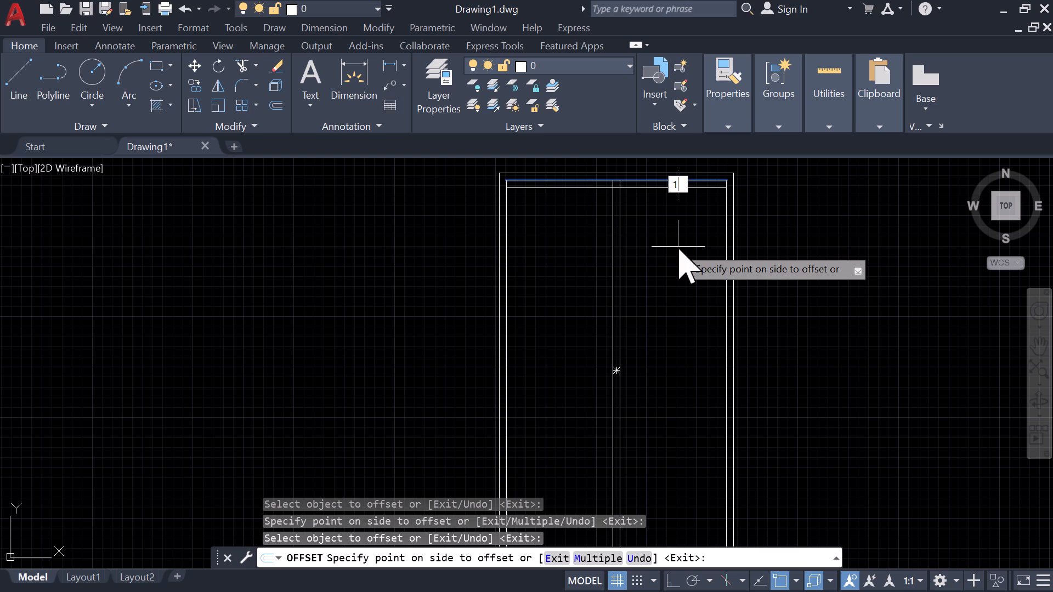
pyautogui.write("0'")
pyautogui.press('Return')
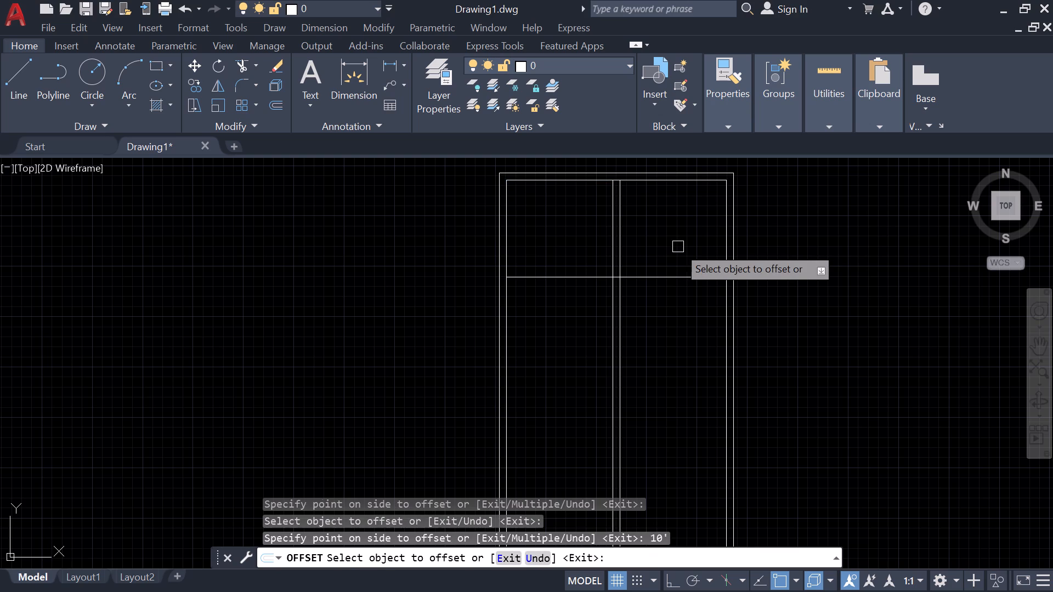
pyautogui.click(670, 277)
pyautogui.click(670, 284)
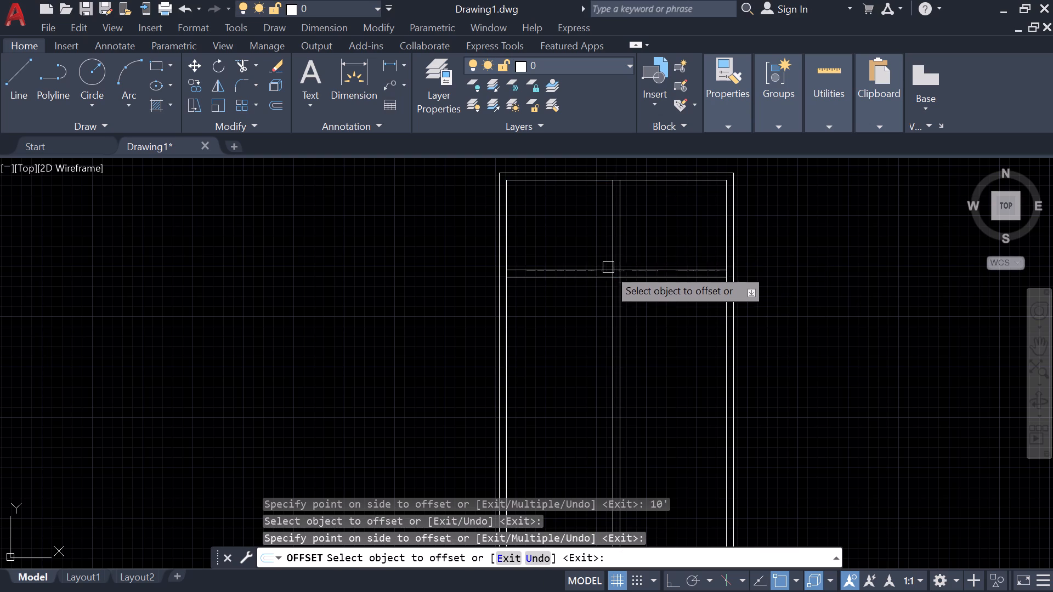
pyautogui.scroll(-1, 586, 309)
pyautogui.moveTo(592, 314); pyautogui.dragTo(621, 413, button='middle')
pyautogui.scroll(2, 646, 314)
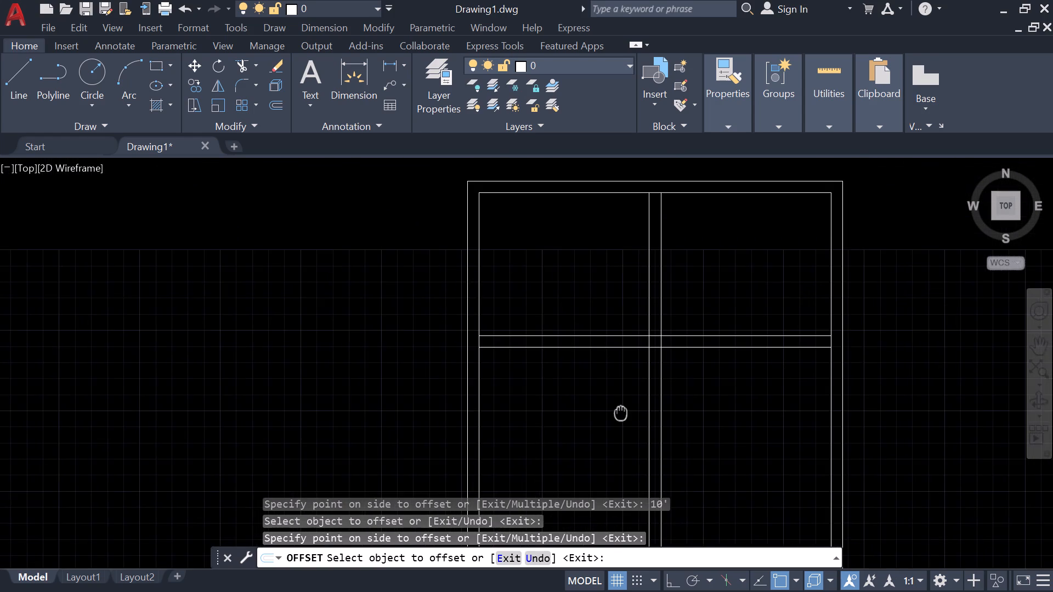
pyautogui.moveTo(621, 413); pyautogui.dragTo(610, 416, button='middle')
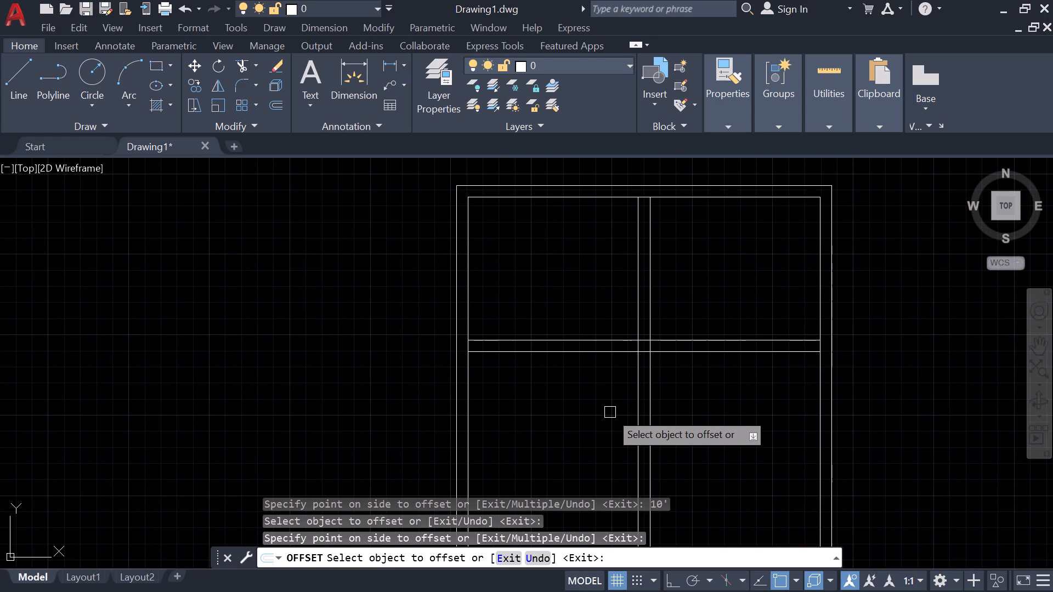
pyautogui.press('Escape')
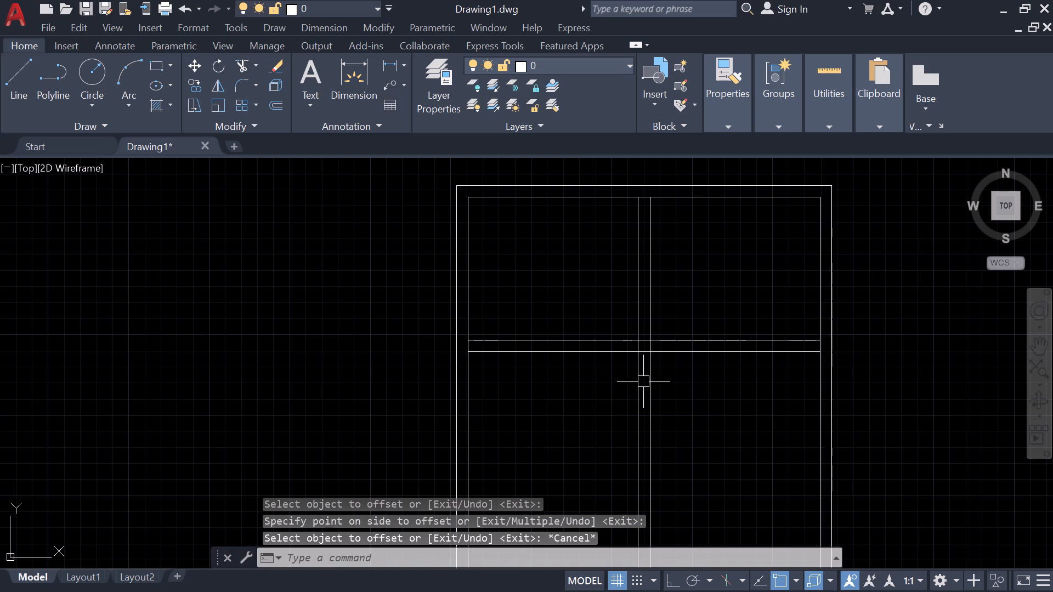
# Trim away the two vertical partition lines below the horizontal partition wall.
pyautogui.press('t')
pyautogui.press('r')
pyautogui.press('space')
pyautogui.moveTo(569, 408); pyautogui.dragTo(725, 429)
pyautogui.scroll(-2, 691, 420)
pyautogui.moveTo(644, 406); pyautogui.dragTo(568, 348, button='middle')
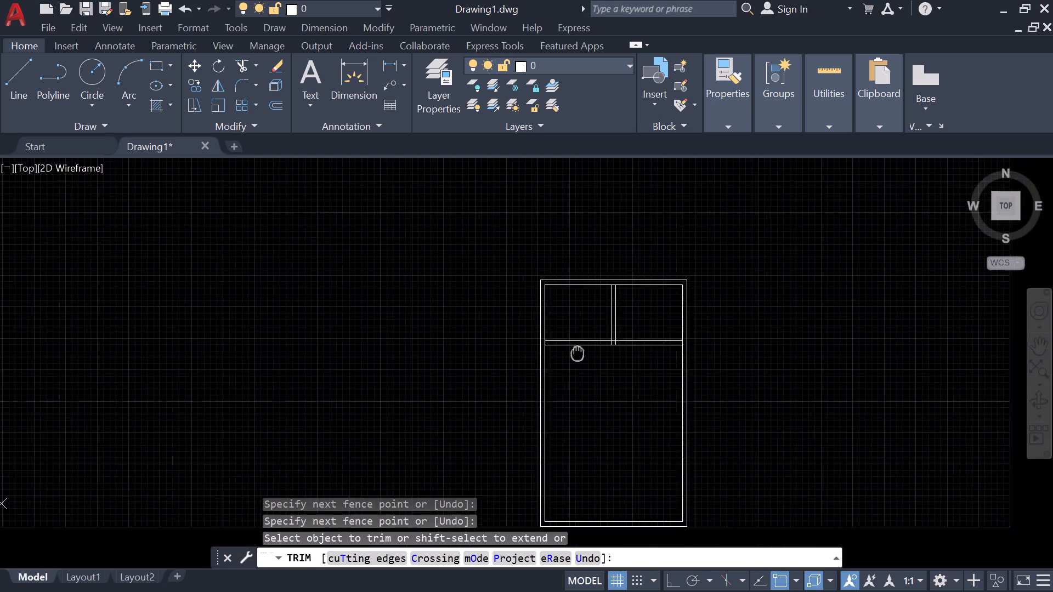
pyautogui.moveTo(568, 348); pyautogui.dragTo(172, 363, button='middle')
pyautogui.scroll(3, 521, 270)
pyautogui.press('Escape')
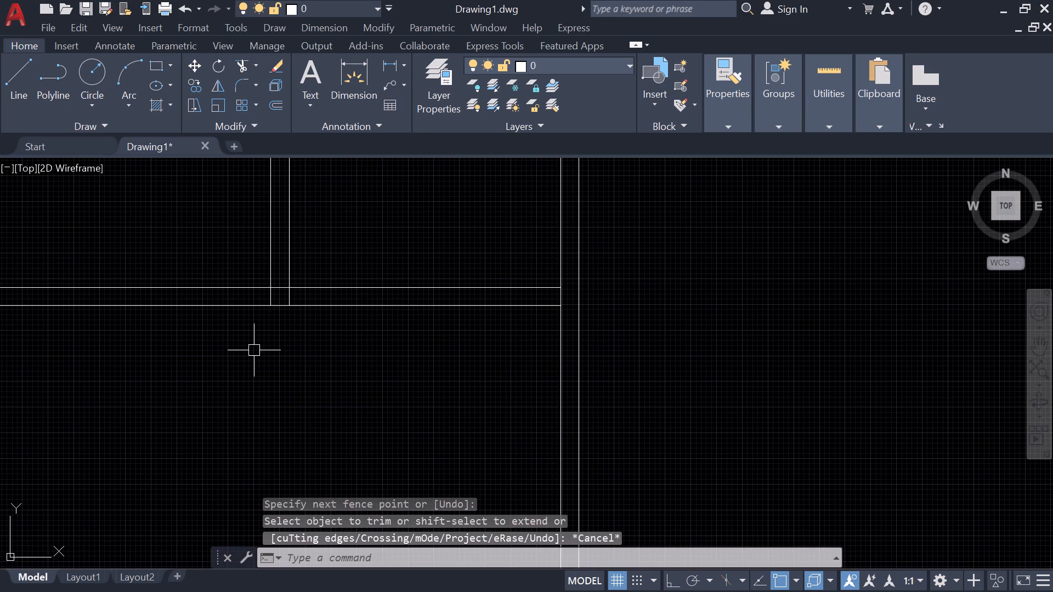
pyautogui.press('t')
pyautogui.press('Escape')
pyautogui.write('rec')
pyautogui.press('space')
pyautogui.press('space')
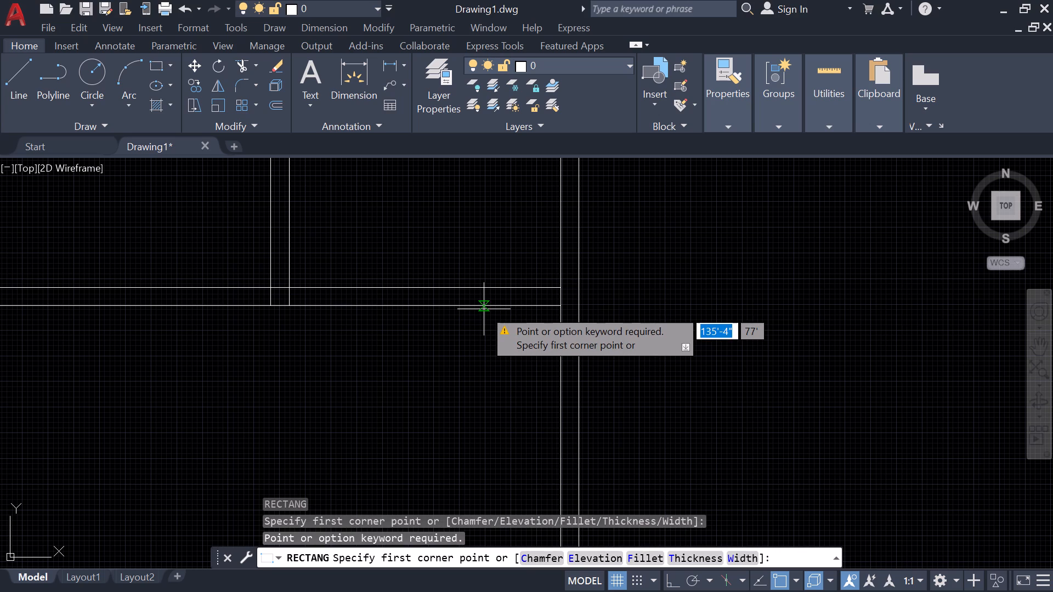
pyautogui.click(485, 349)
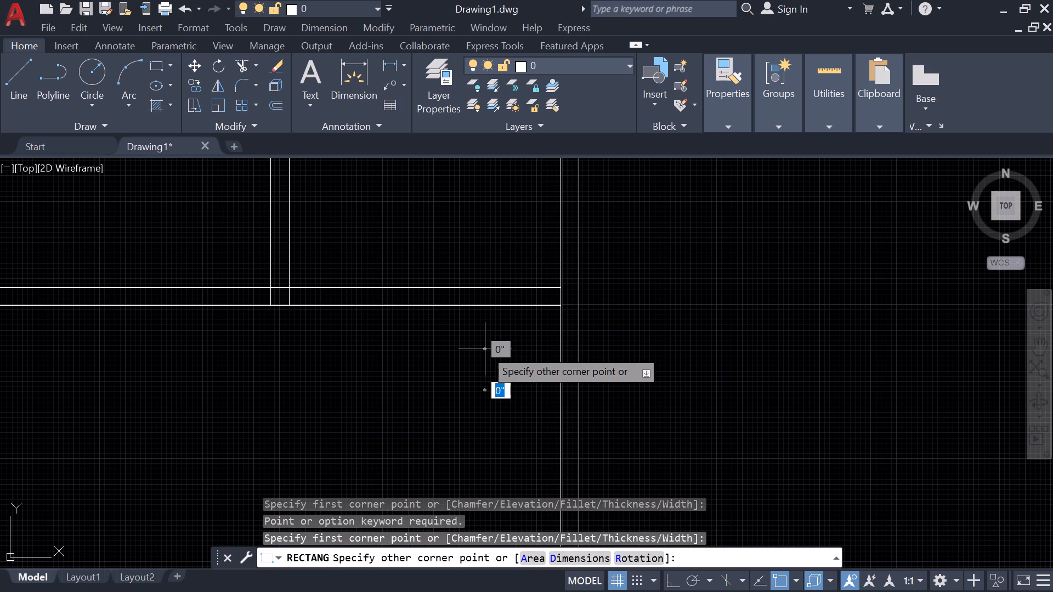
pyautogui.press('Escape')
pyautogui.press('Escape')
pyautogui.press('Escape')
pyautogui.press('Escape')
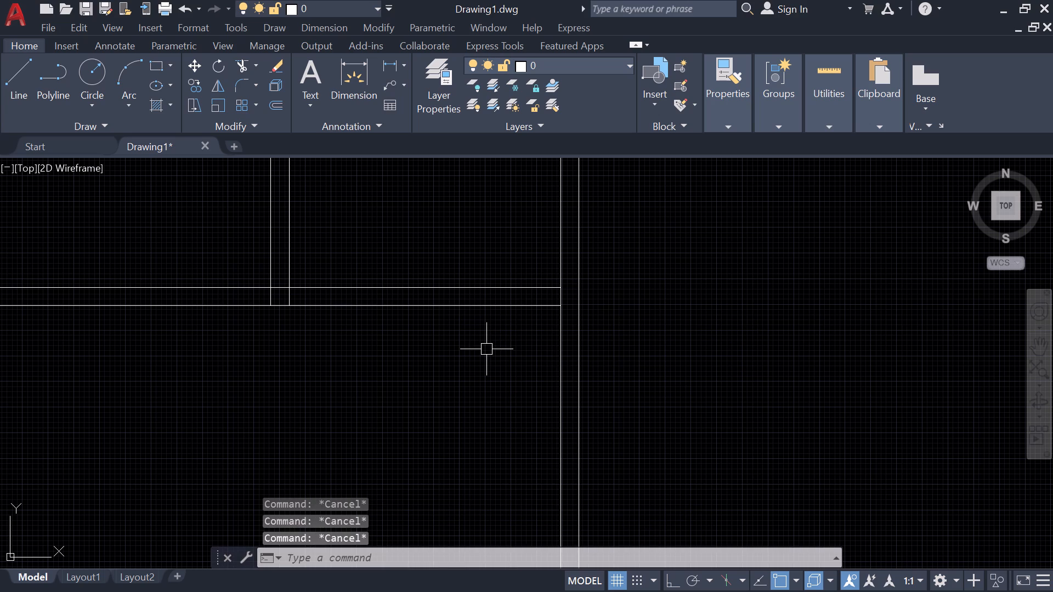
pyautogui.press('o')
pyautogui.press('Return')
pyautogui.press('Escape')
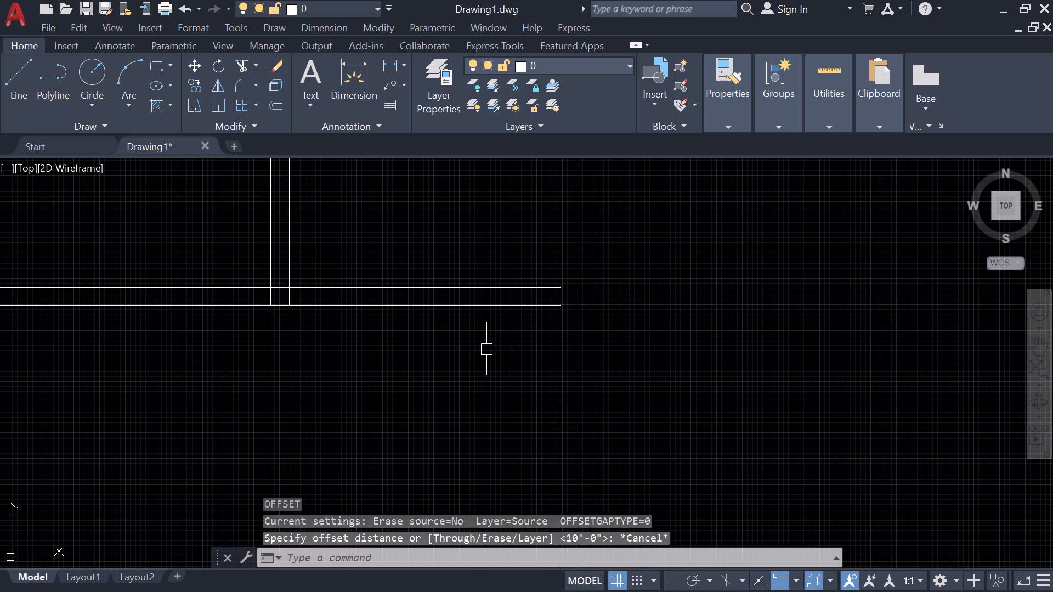
# Form a second horizontal wall by offsetting the existing horizontal partition's lower line 5' downward and that new line 9" further down.
pyautogui.press('o')
pyautogui.press('Return')
pyautogui.press('space')
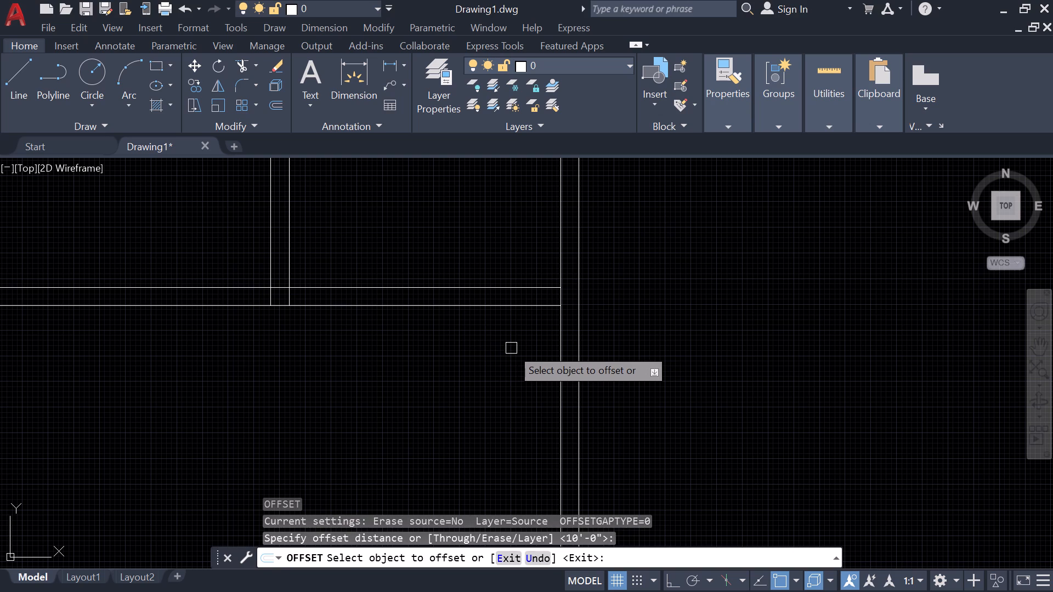
pyautogui.click(510, 305)
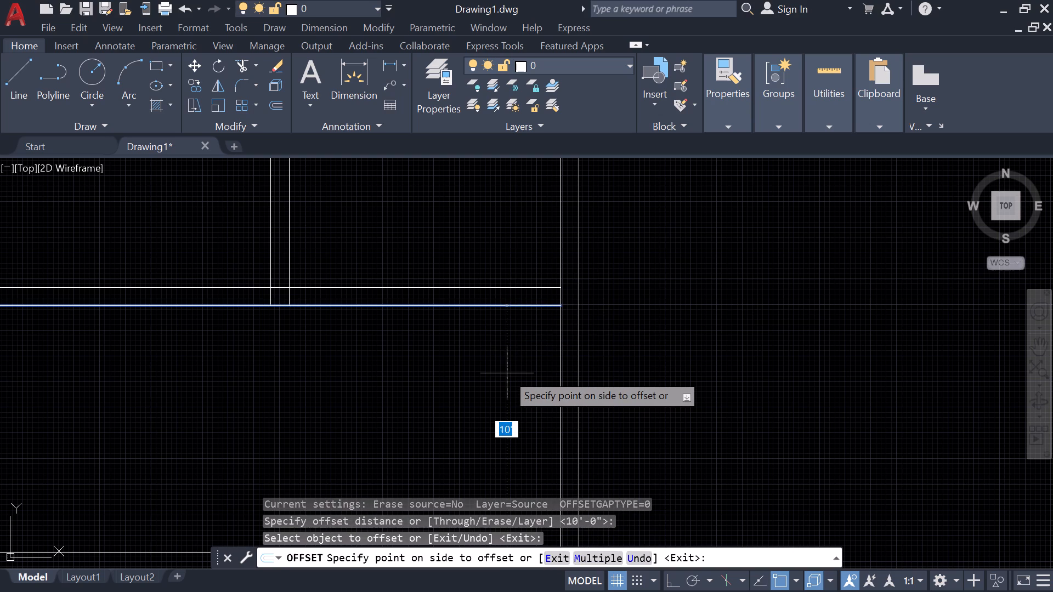
pyautogui.press('6')
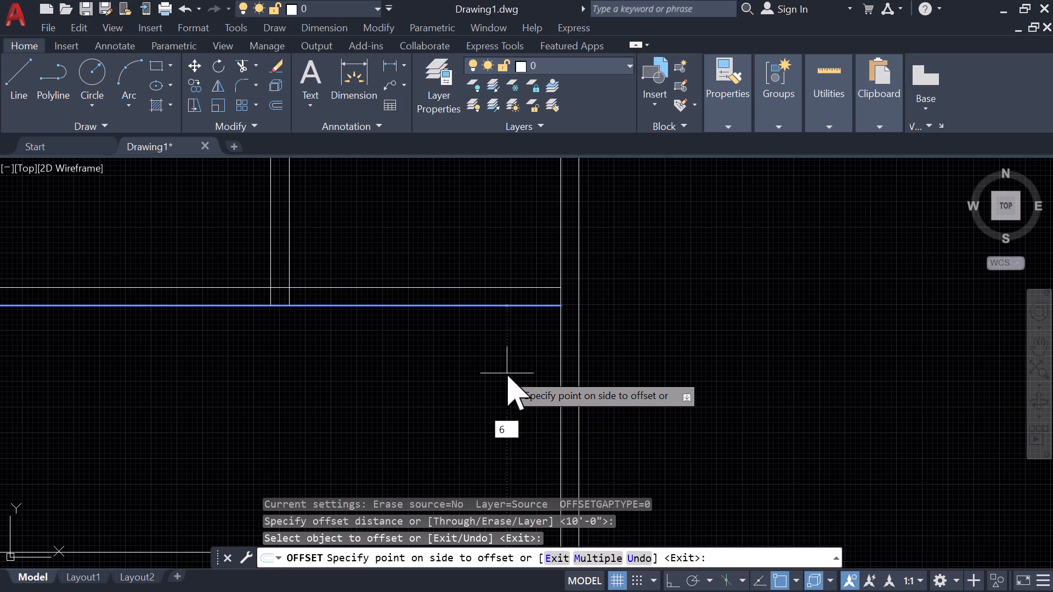
pyautogui.press('BackSpace')
pyautogui.write("5'")
pyautogui.press('Return')
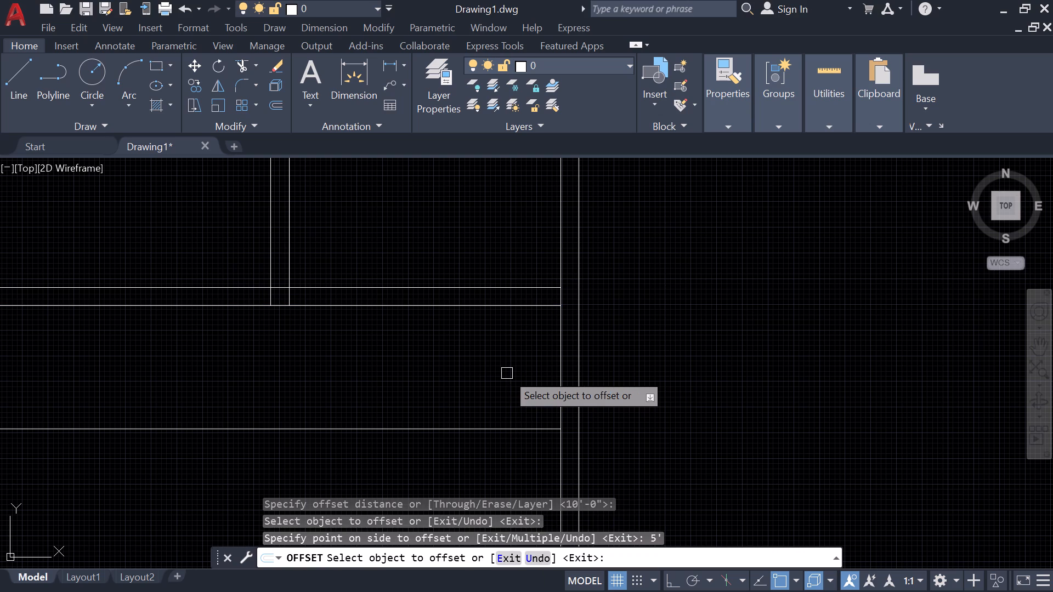
pyautogui.click(507, 429)
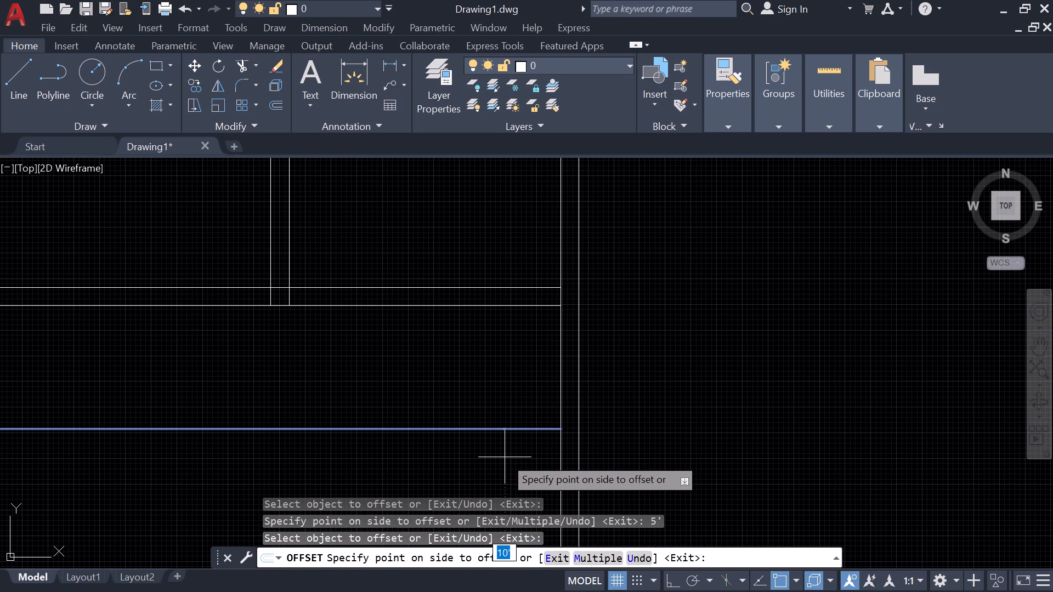
pyautogui.write('9"')
pyautogui.hotkey('shift', 'Return')
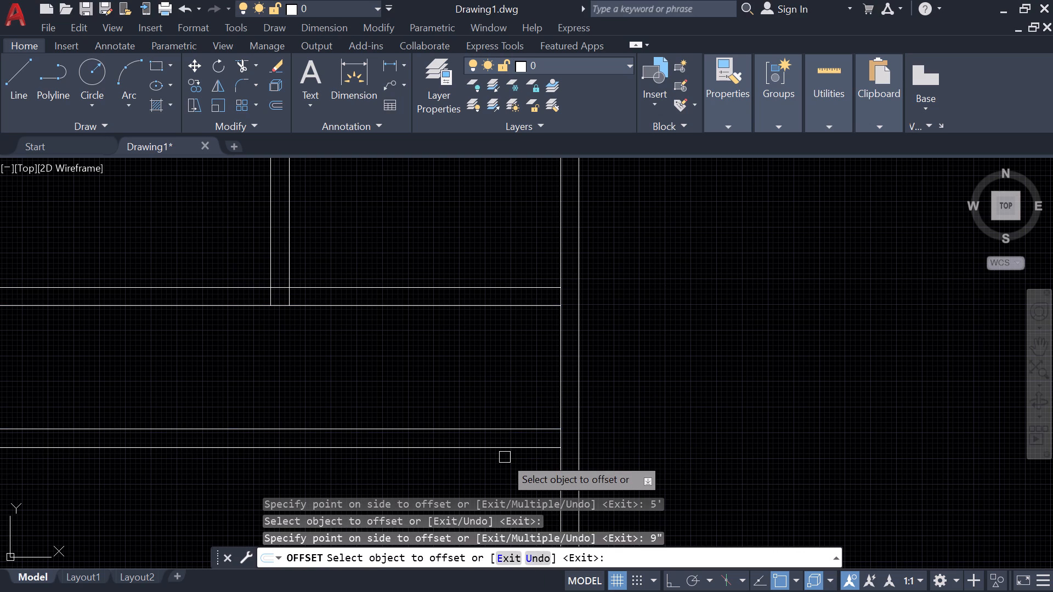
# Offset the inner right wall line 6' inward.
pyautogui.click(505, 458)
pyautogui.click(557, 401)
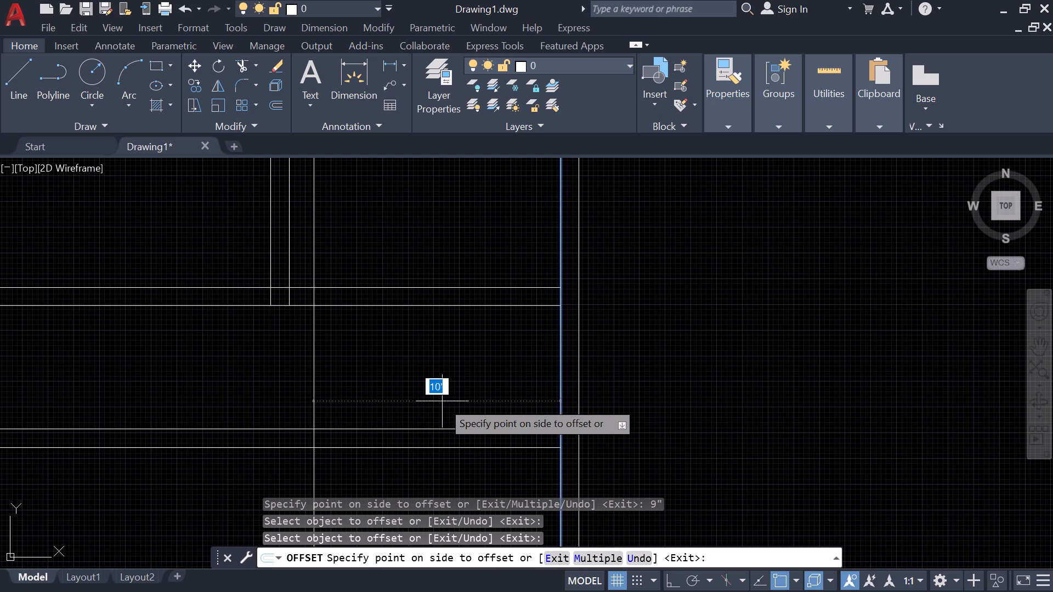
pyautogui.write("6'")
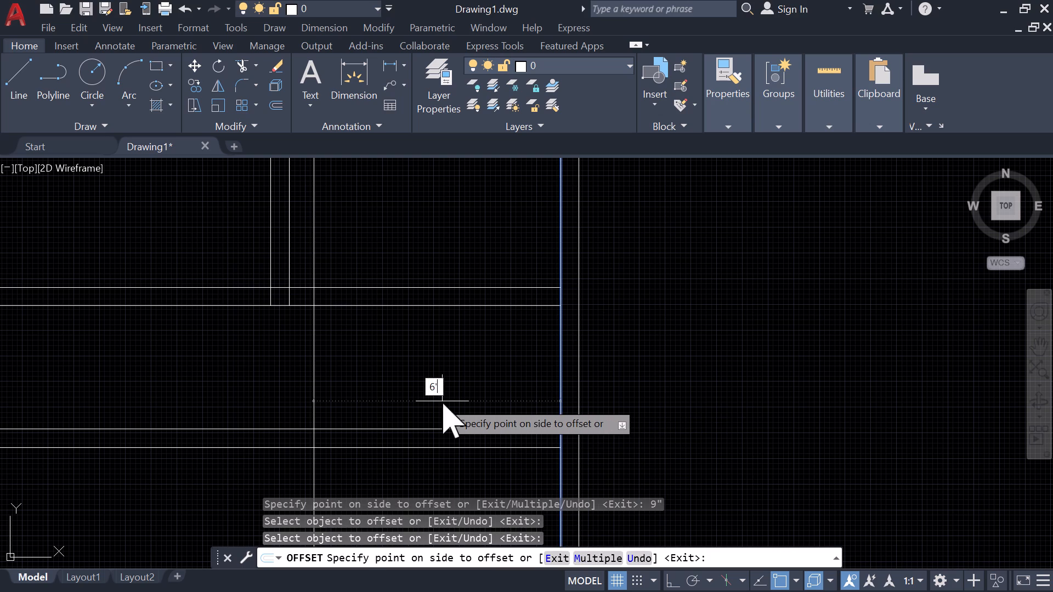
pyautogui.press('Return')
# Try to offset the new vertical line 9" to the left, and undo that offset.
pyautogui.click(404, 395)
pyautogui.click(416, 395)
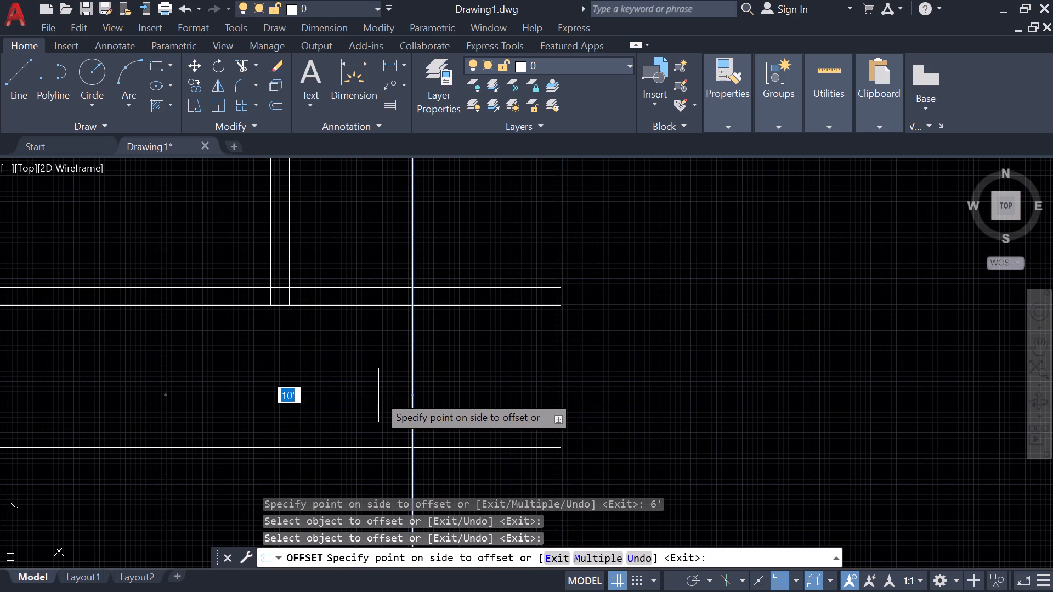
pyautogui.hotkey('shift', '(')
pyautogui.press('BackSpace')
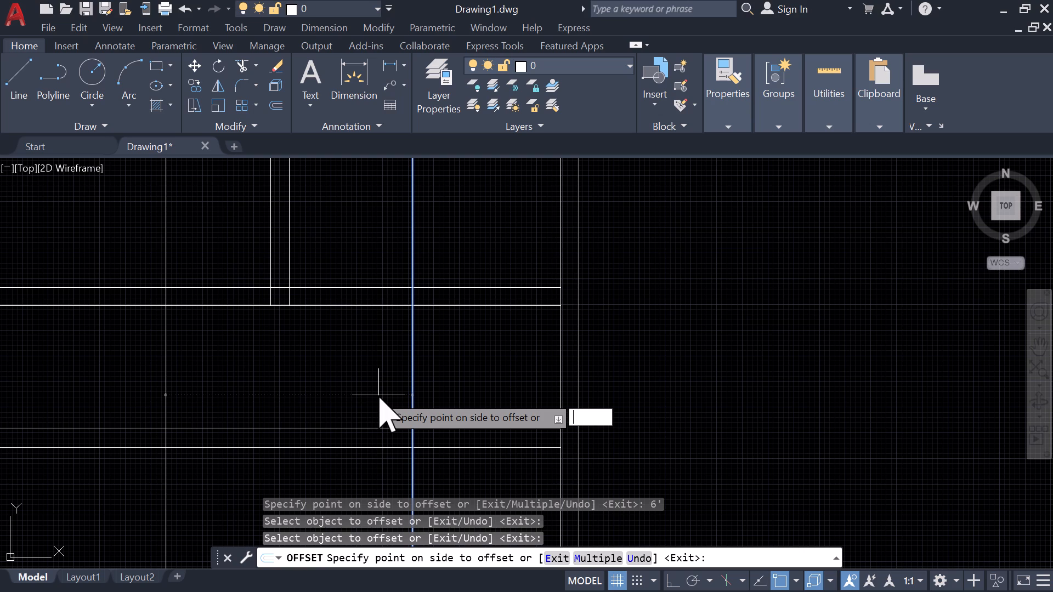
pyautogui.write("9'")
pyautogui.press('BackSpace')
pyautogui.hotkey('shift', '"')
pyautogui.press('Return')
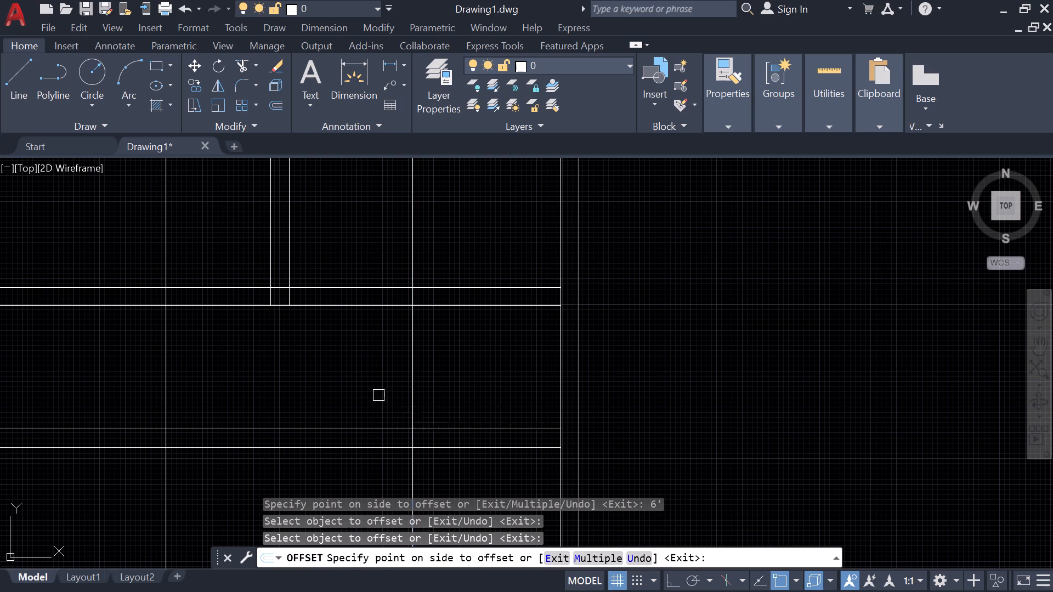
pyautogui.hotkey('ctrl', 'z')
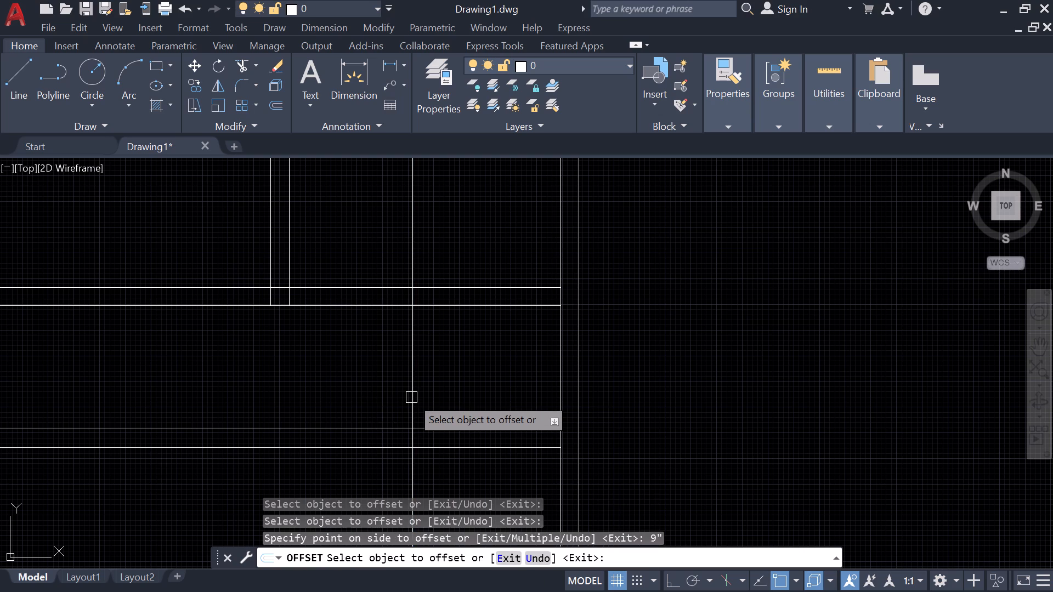
# Offset the new vertical line 9" further left to form the small rooms' side wall.
pyautogui.click(411, 397)
pyautogui.press('9')
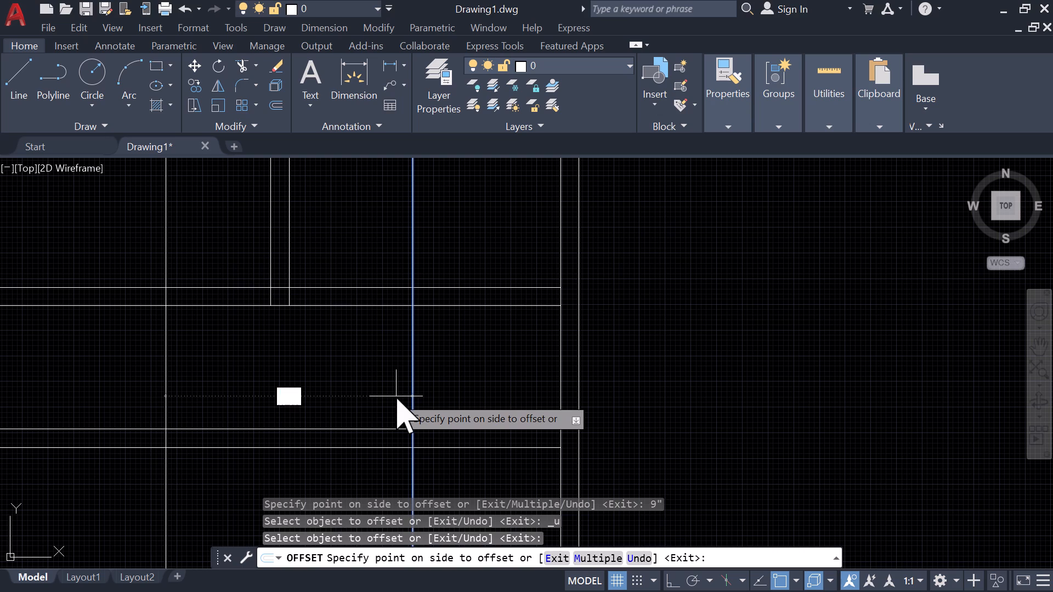
pyautogui.hotkey('shift', '"')
pyautogui.press('Return')
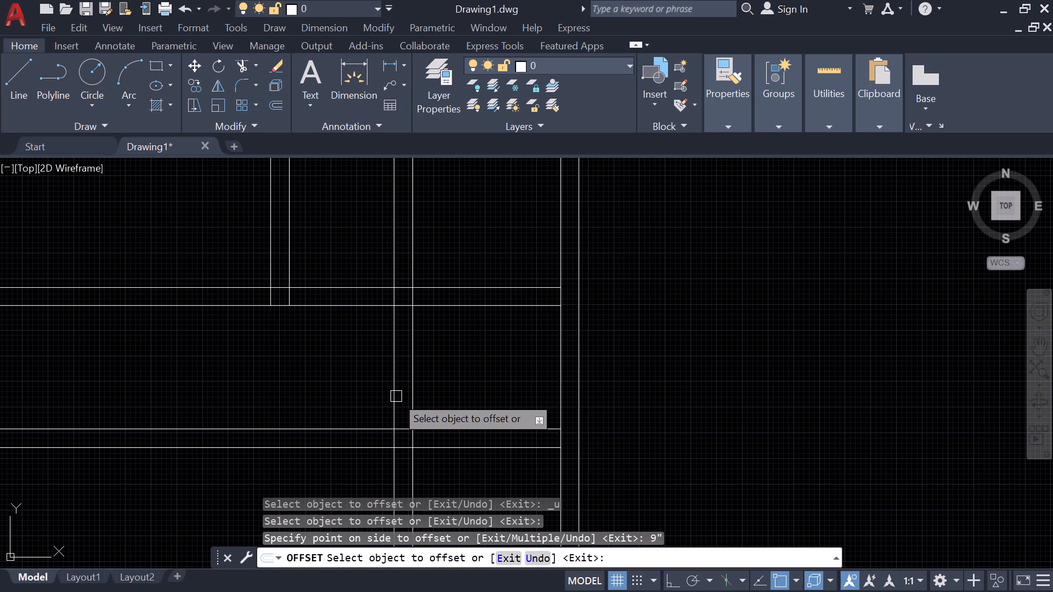
pyautogui.click(396, 396)
pyautogui.press('Escape')
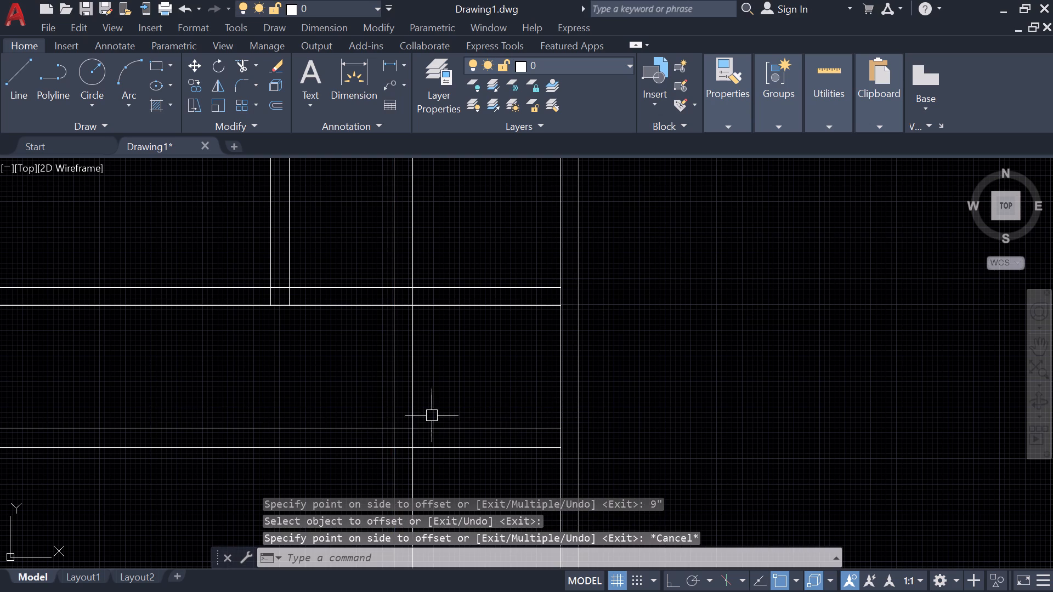
# Trim away the second horizontal wall's lines to the left of the new vertical wall.
pyautogui.moveTo(444, 438); pyautogui.dragTo(403, 291, button='middle')
pyautogui.write('tr')
pyautogui.press('space')
pyautogui.moveTo(261, 357); pyautogui.dragTo(261, 231)
# Trim the new vertical wall's lines out of the upper right room and from within the upper horizontal partition wall.
pyautogui.scroll(-2, 261, 240)
pyautogui.moveTo(261, 241); pyautogui.dragTo(229, 389, button='middle')
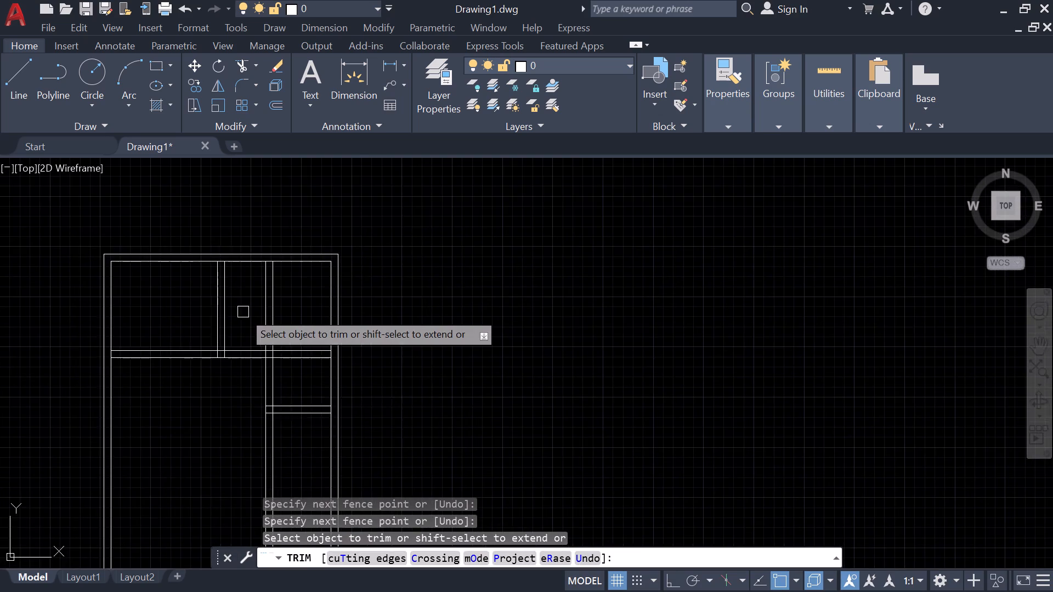
pyautogui.scroll(2, 251, 286)
pyautogui.moveTo(256, 296); pyautogui.dragTo(352, 323)
pyautogui.scroll(-2, 328, 331)
pyautogui.scroll(4, 312, 369)
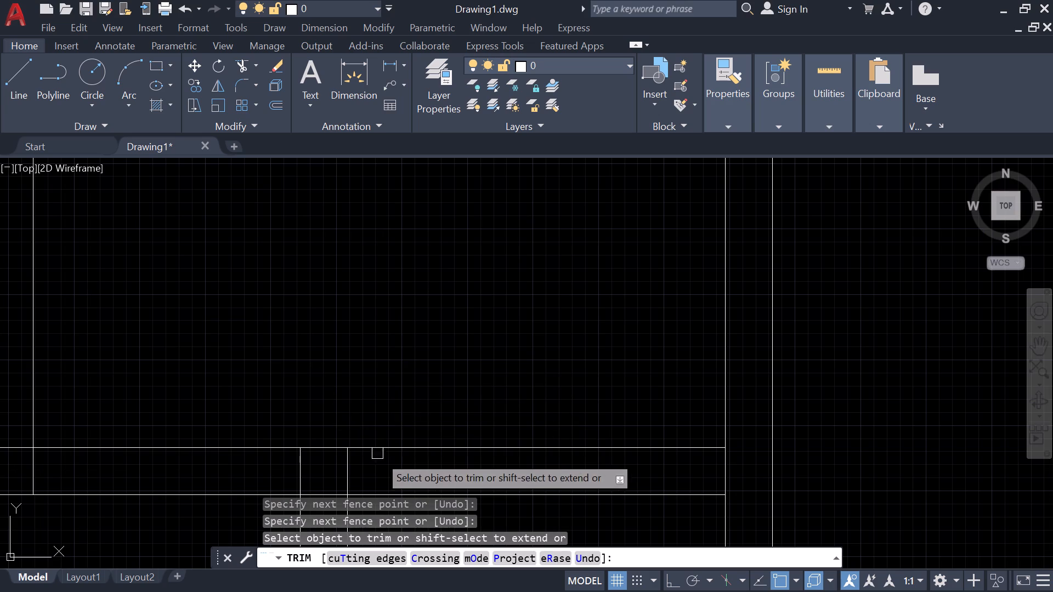
pyautogui.moveTo(384, 469); pyautogui.dragTo(217, 453)
pyautogui.scroll(-3, 223, 451)
pyautogui.moveTo(230, 382); pyautogui.dragTo(230, 244, button='middle')
pyautogui.scroll(2, 261, 407)
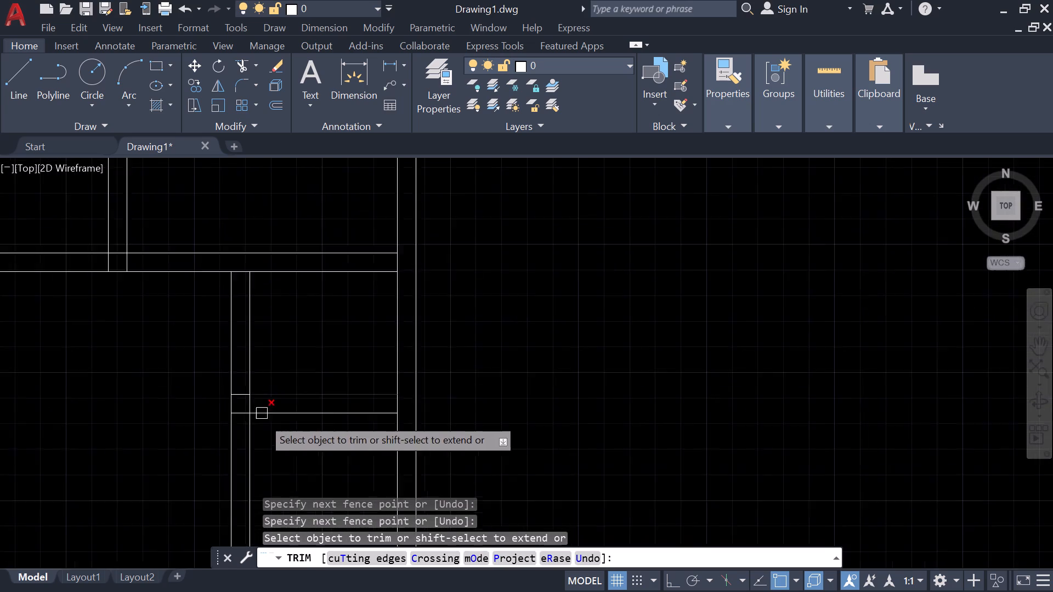
pyautogui.moveTo(262, 419); pyautogui.dragTo(264, 198, button='middle')
pyautogui.moveTo(286, 317); pyautogui.dragTo(268, 429, button='middle')
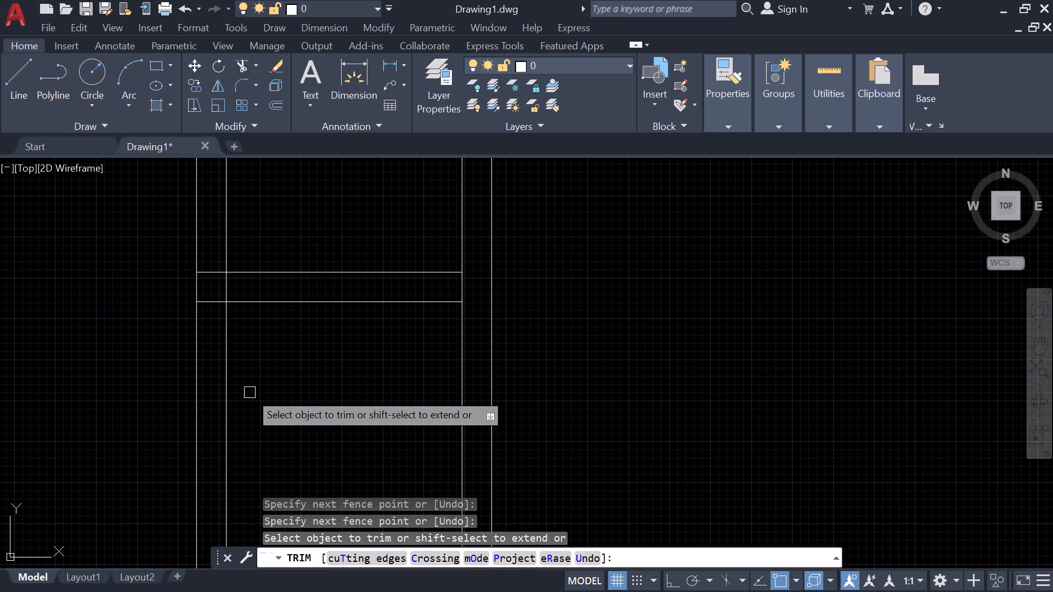
pyautogui.press('Escape')
# Form a third horizontal wall by offsetting the short horizontal wall's lower line 5' downward and that new line 9" further down.
pyautogui.write('o')
pyautogui.press('space')
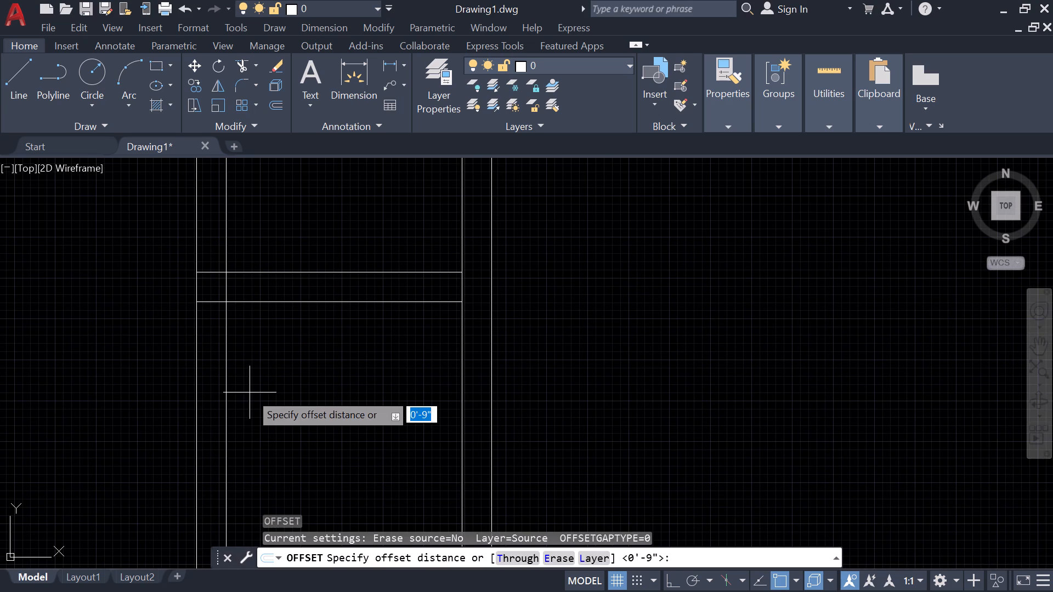
pyautogui.press('space')
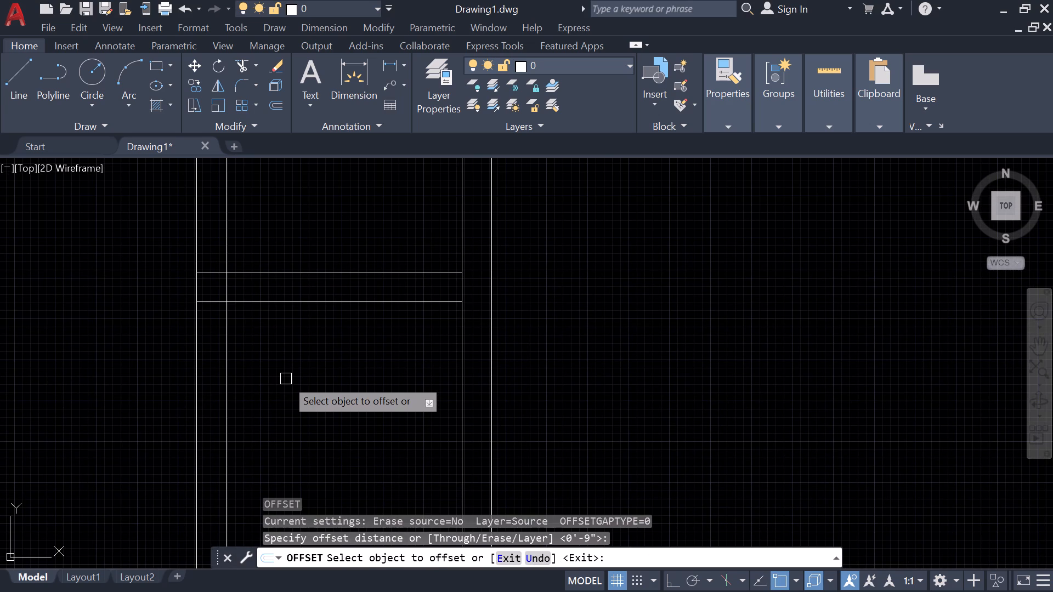
pyautogui.press('5')
pyautogui.press("'")
pyautogui.press('space')
pyautogui.click(309, 301)
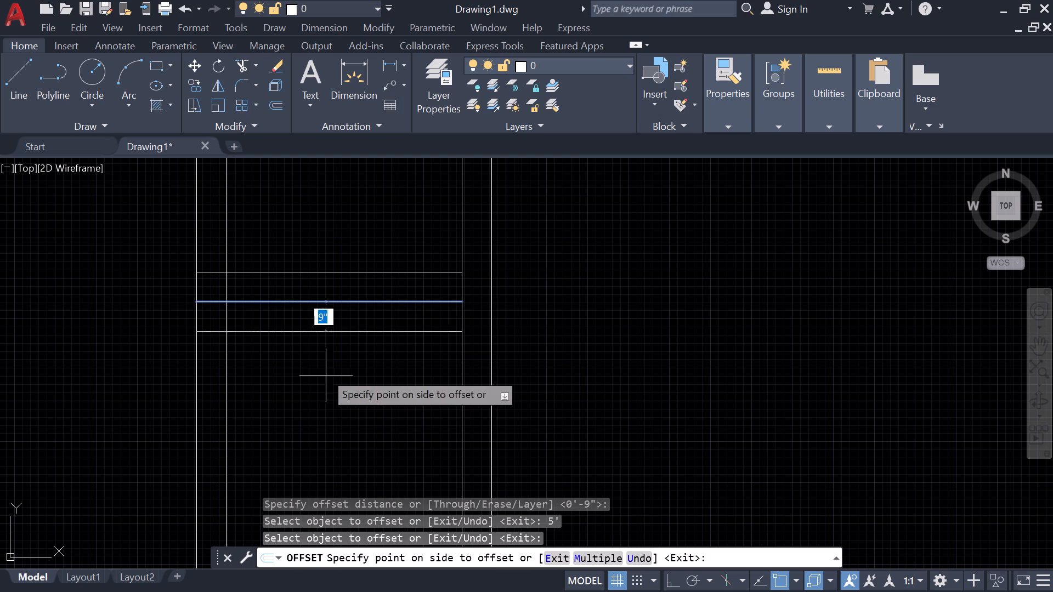
pyautogui.press('5')
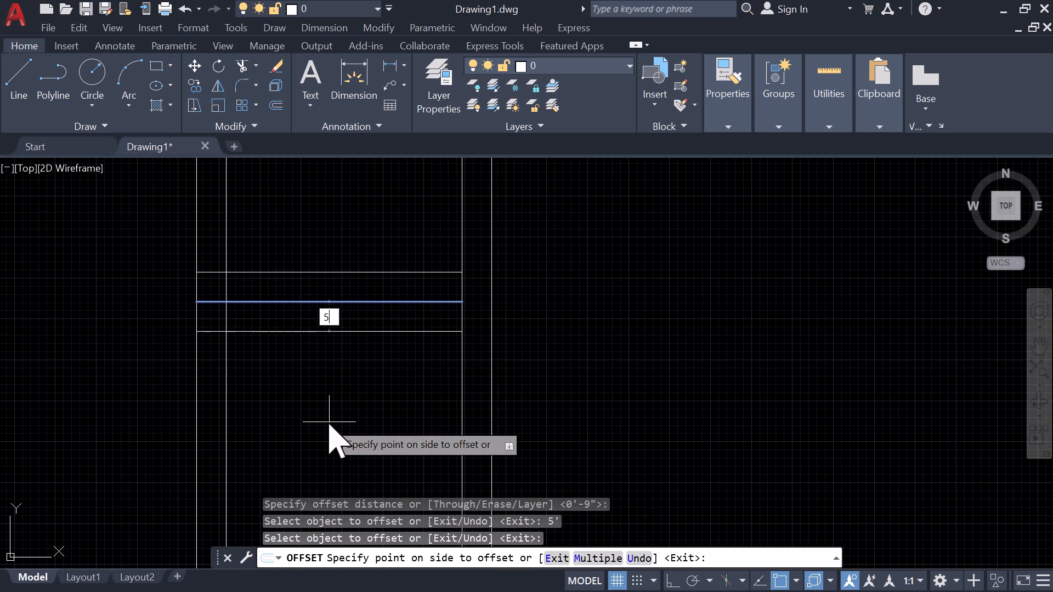
pyautogui.press("'")
pyautogui.press('Return')
pyautogui.moveTo(327, 422); pyautogui.dragTo(310, 249, button='middle')
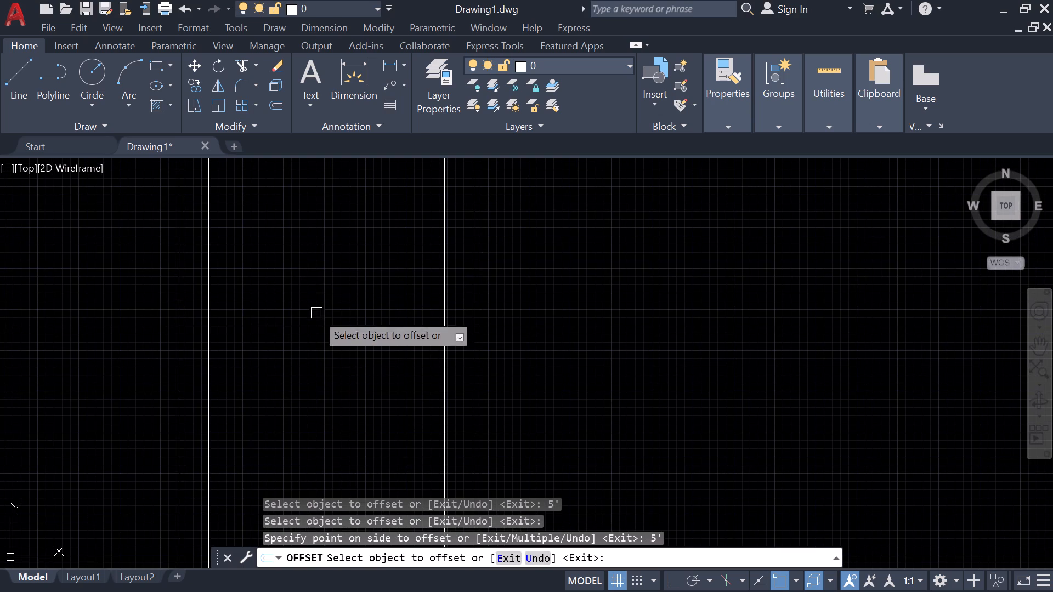
pyautogui.moveTo(320, 319); pyautogui.dragTo(321, 324)
pyautogui.click(320, 315)
pyautogui.click(318, 322)
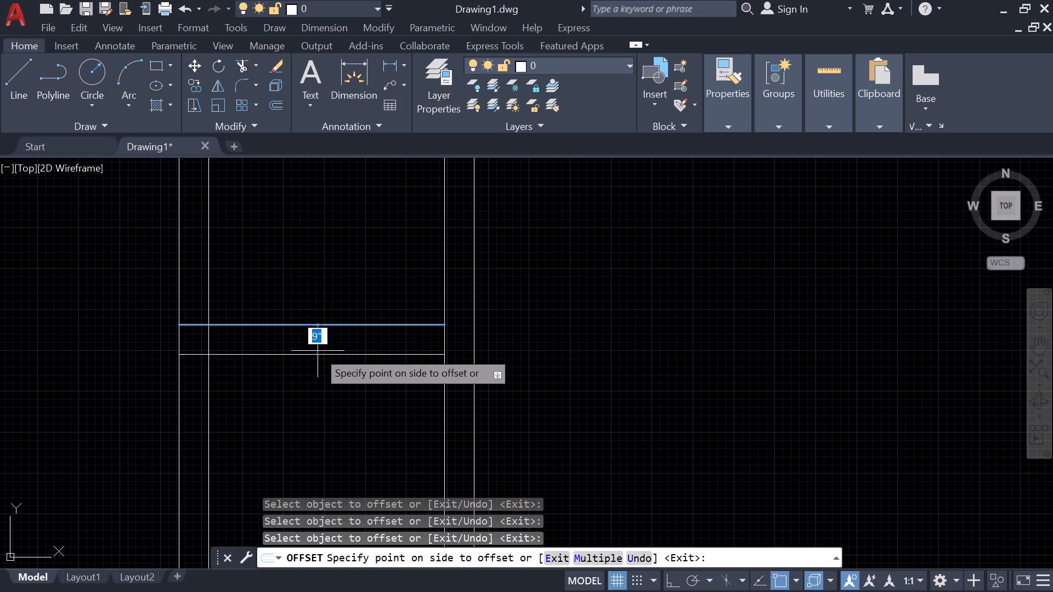
pyautogui.click(318, 351)
pyautogui.press('Escape')
# Trim away the small rooms' vertical wall lines below the lowest horizontal wall.
pyautogui.write('tr')
pyautogui.press('space')
pyautogui.moveTo(316, 387); pyautogui.dragTo(315, 390)
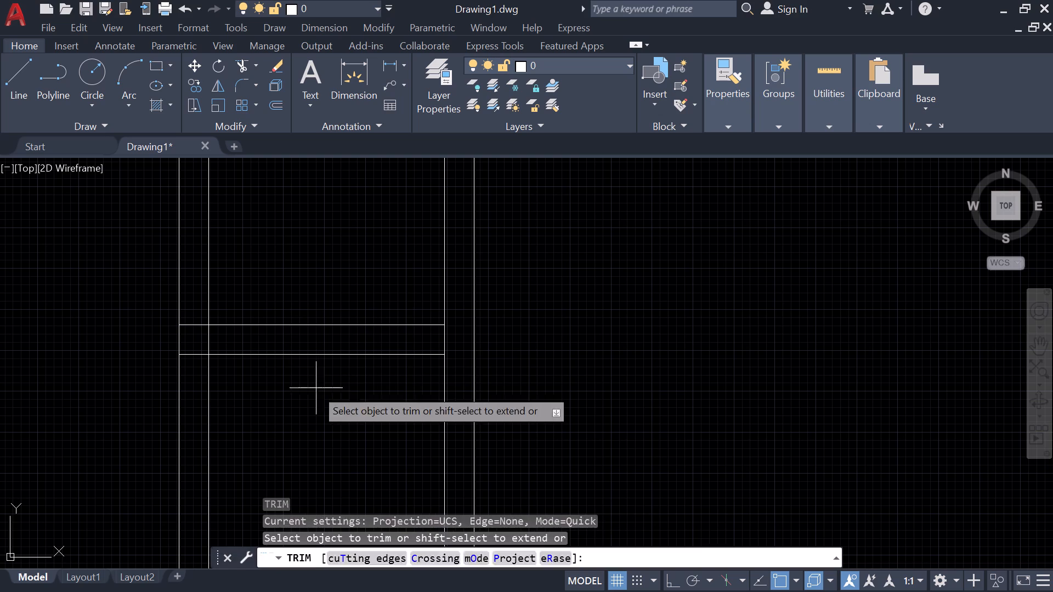
pyautogui.moveTo(315, 390); pyautogui.dragTo(61, 419)
pyautogui.scroll(-3, 56, 391)
pyautogui.moveTo(79, 396); pyautogui.dragTo(248, 391, button='middle')
pyautogui.scroll(1, 189, 419)
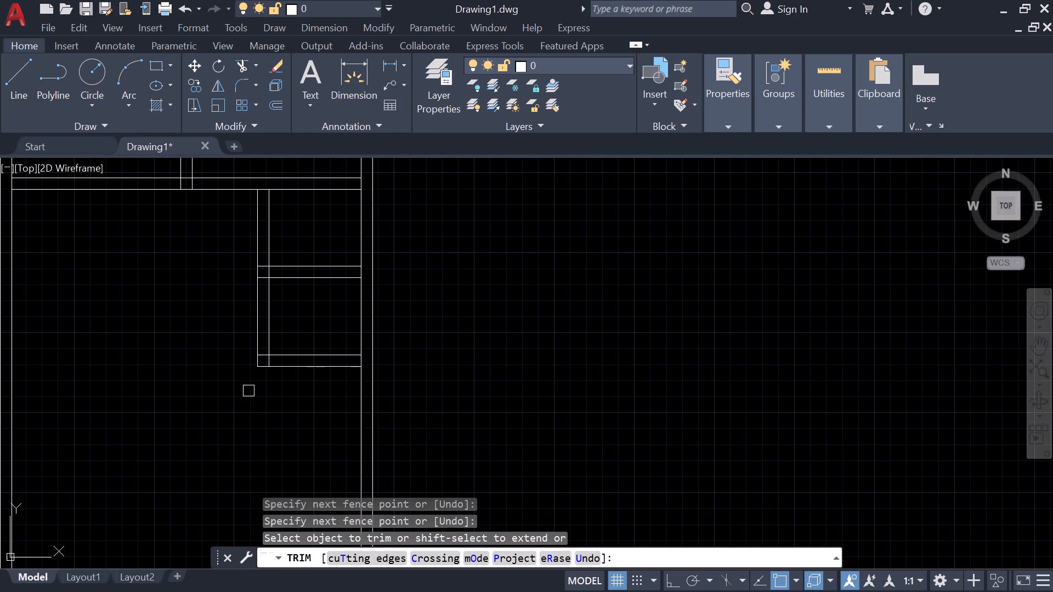
# Measure the open area below the small rooms with the quick measuring tool.
pyautogui.moveTo(248, 391); pyautogui.dragTo(255, 300, button='middle')
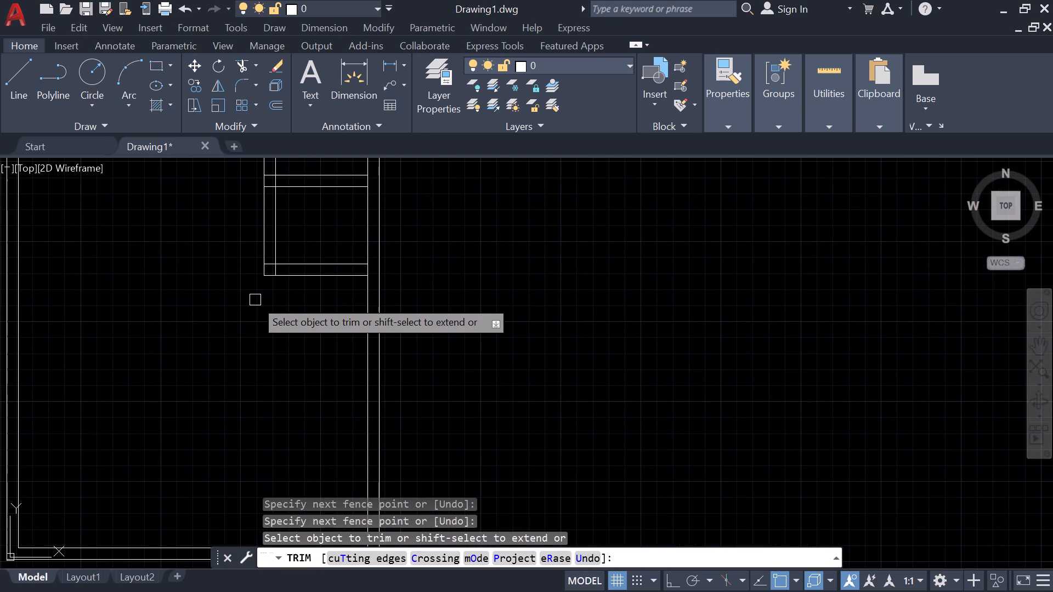
pyautogui.scroll(-1, 255, 305)
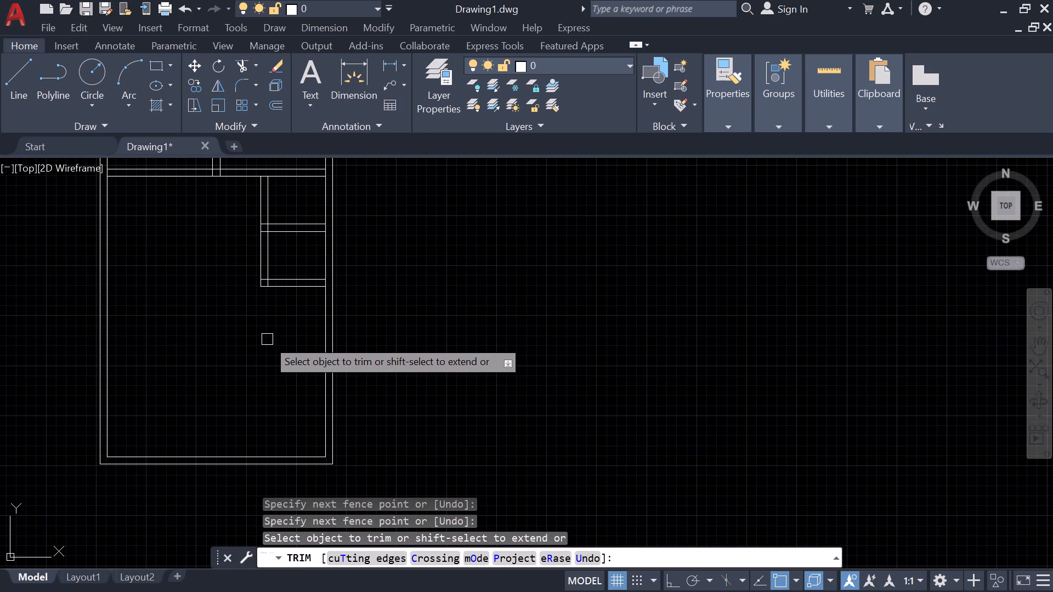
pyautogui.moveTo(268, 401); pyautogui.dragTo(266, 410, button='middle')
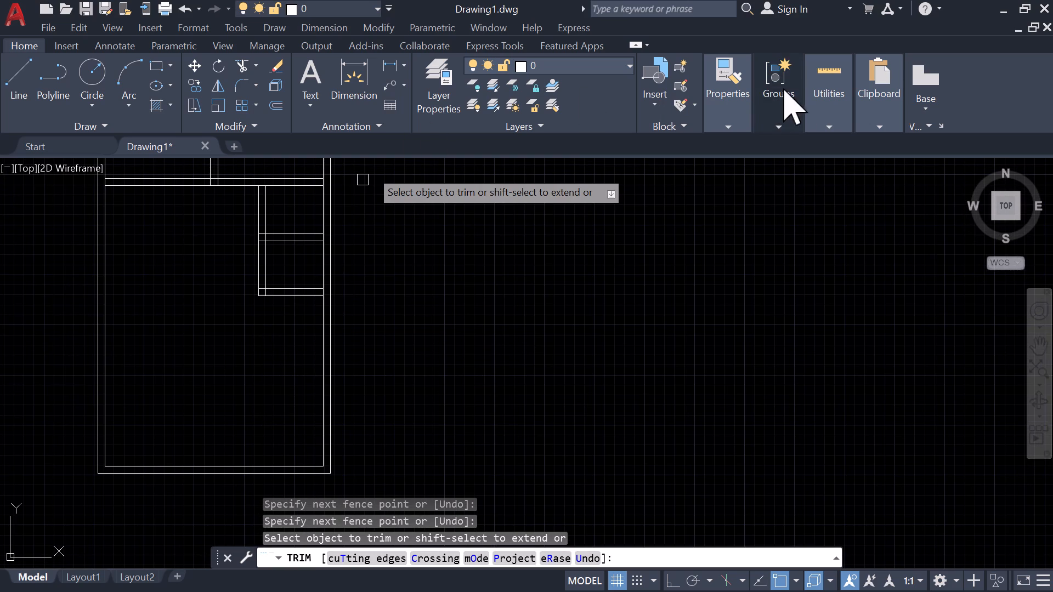
pyautogui.click(830, 136)
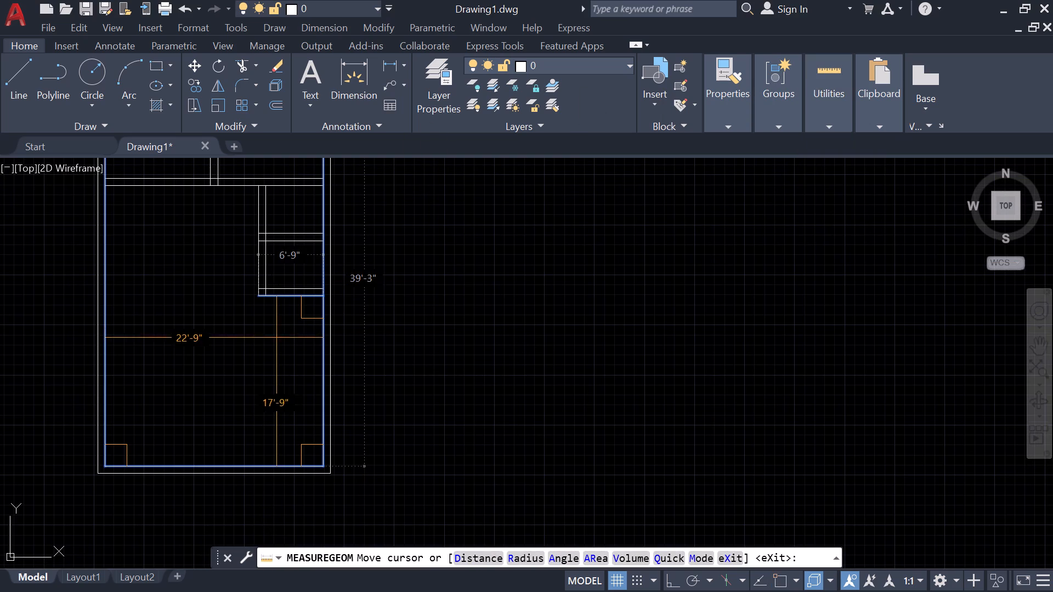
pyautogui.press('Escape')
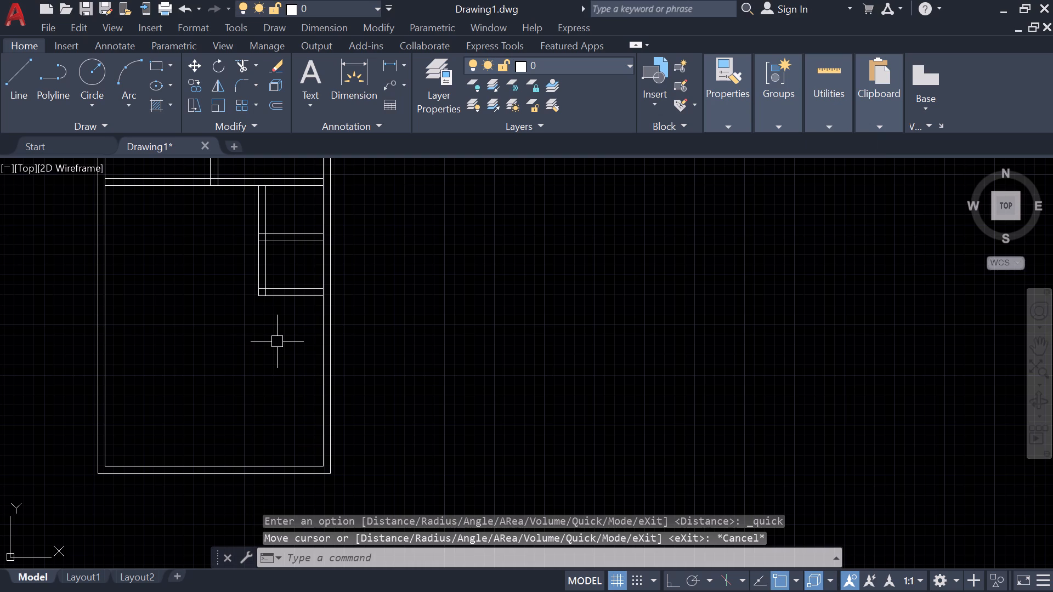
# Offset the lowest horizontal wall's bottom line 11' downward and the right outer wall's inner line 11' to the left.
pyautogui.write("o 11'")
pyautogui.press('Return')
pyautogui.click(280, 300)
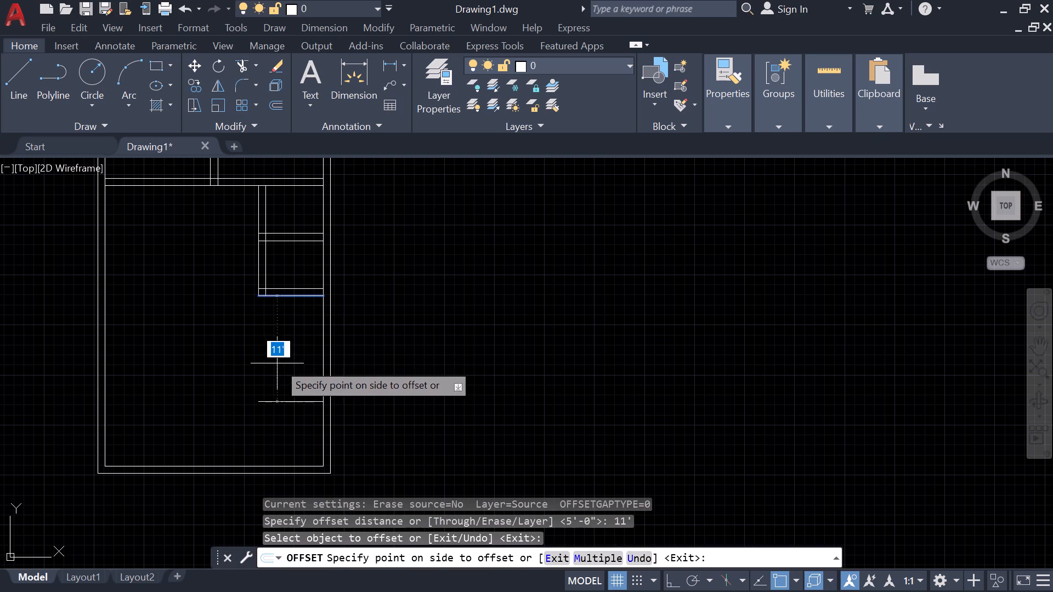
pyautogui.click(276, 364)
pyautogui.click(325, 346)
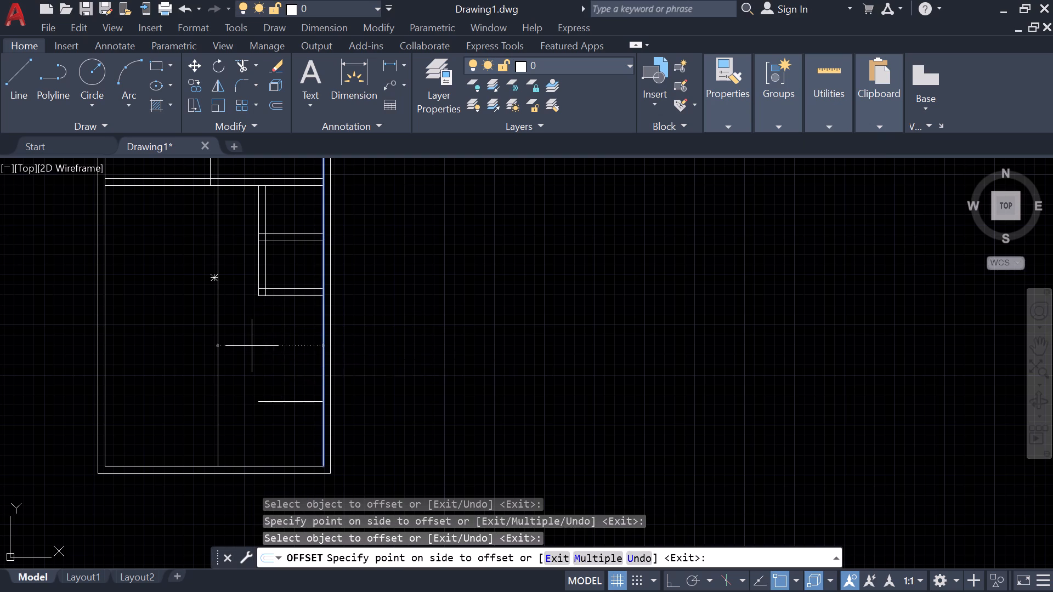
pyautogui.click(252, 346)
pyautogui.press('Escape')
# Extend the new horizontal line and both lines of the wall above it leftward to the new vertical line.
pyautogui.write('ex')
pyautogui.press('space')
pyautogui.click(274, 402)
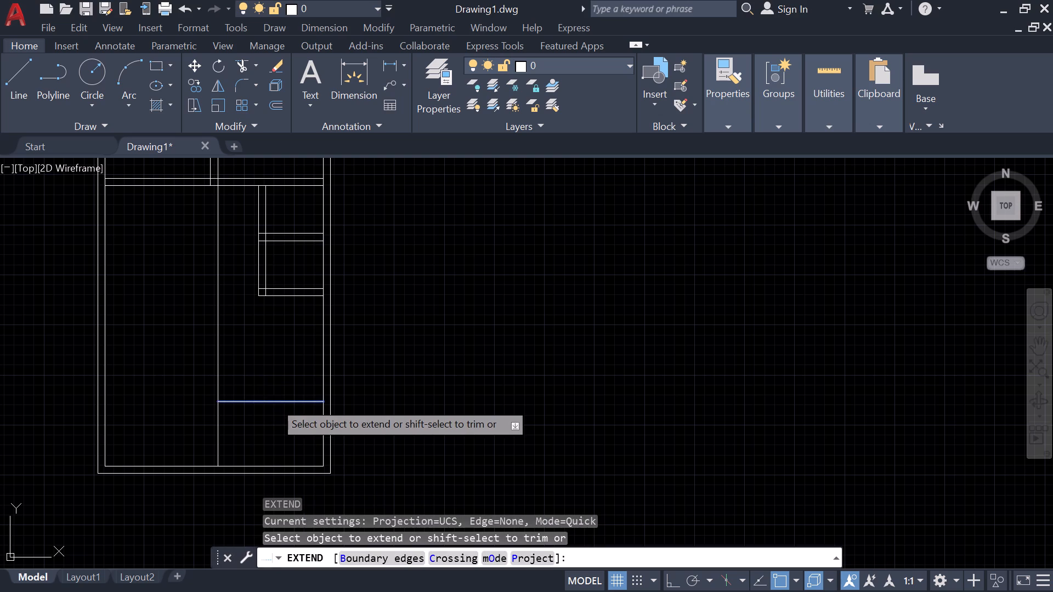
pyautogui.press('Escape')
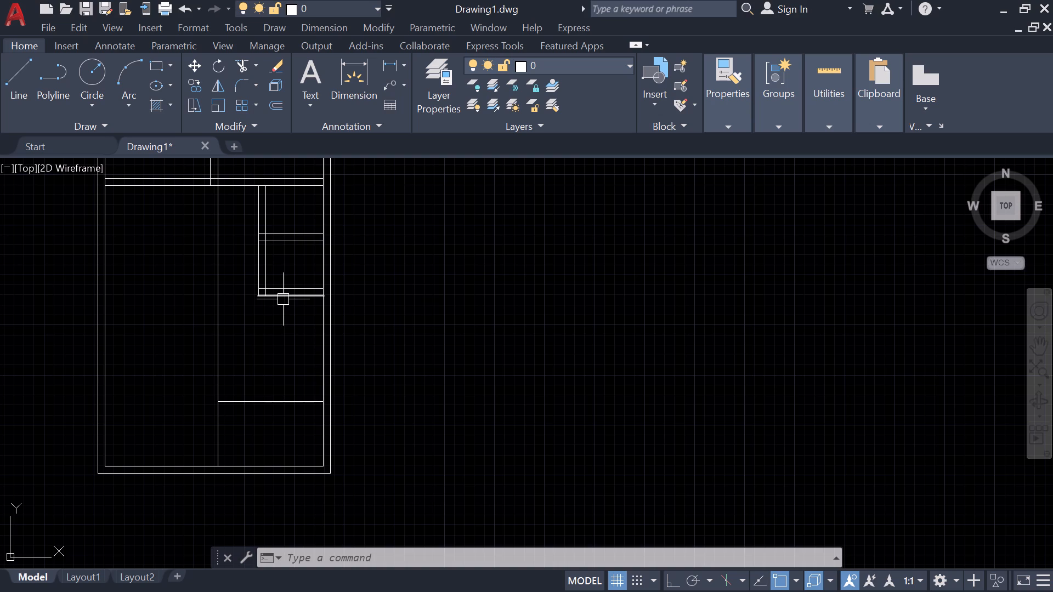
pyautogui.write('ex')
pyautogui.press('space')
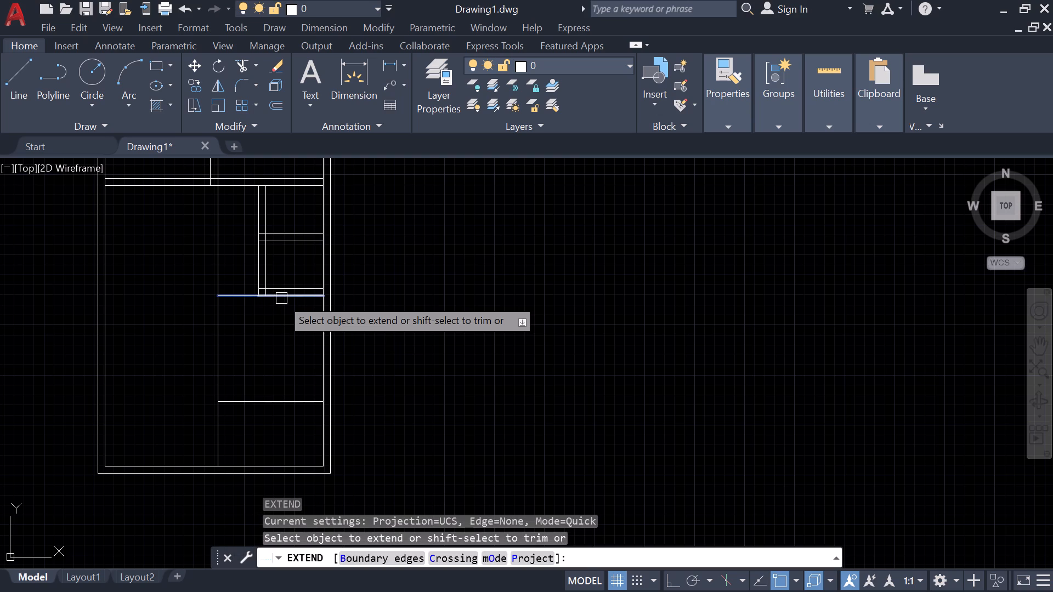
pyautogui.click(280, 298)
pyautogui.click(276, 289)
pyautogui.press('Escape')
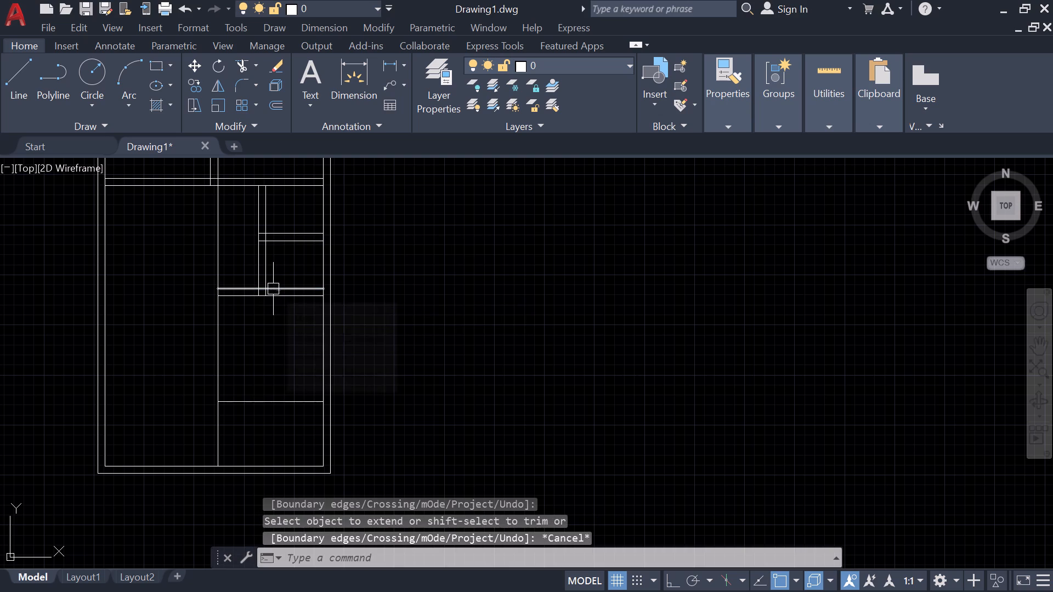
# Trim away the new vertical line above the horizontal wall at the top of the new room.
pyautogui.press('t')
pyautogui.press('r')
pyautogui.press('space')
pyautogui.moveTo(227, 252); pyautogui.dragTo(177, 276)
pyautogui.press('Escape')
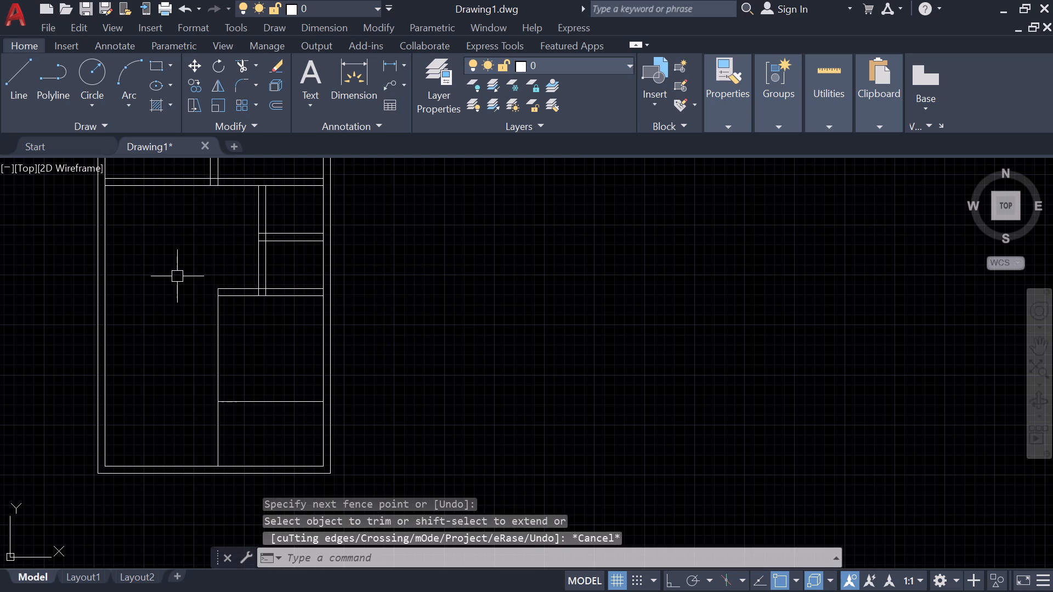
# Offset the new room's left vertical line 9" outward to the left.
pyautogui.write('o 9')
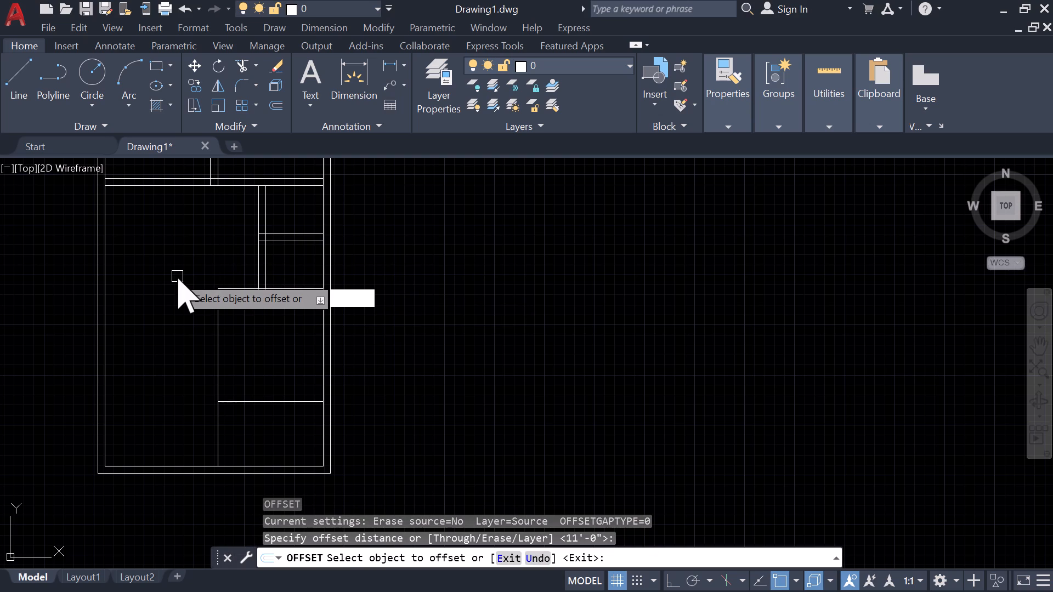
pyautogui.hotkey('shift', '"')
pyautogui.press('Return')
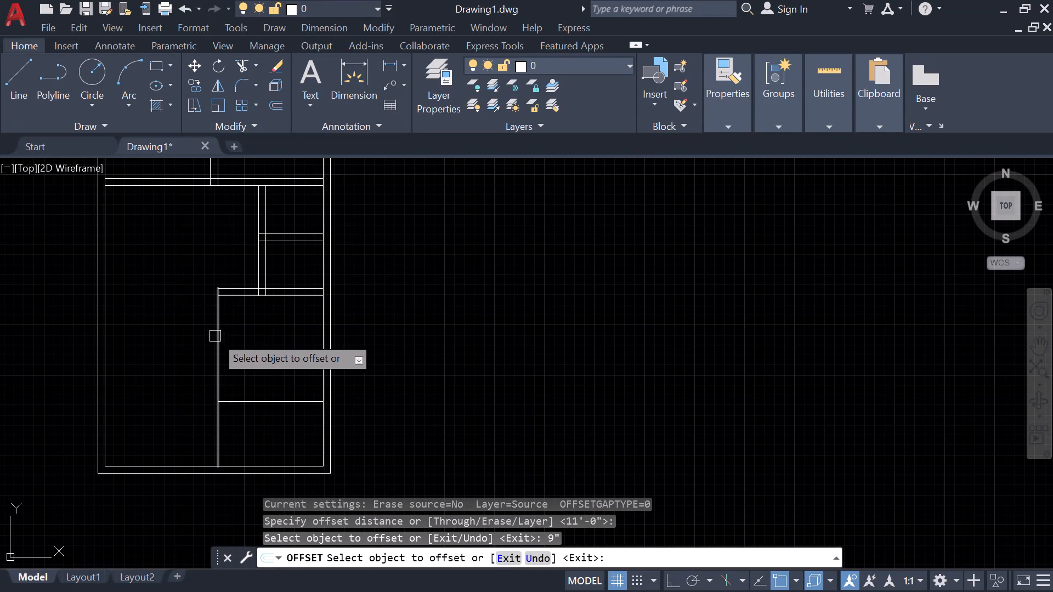
pyautogui.click(218, 337)
pyautogui.write('9"')
pyautogui.press('Return')
pyautogui.click(194, 330)
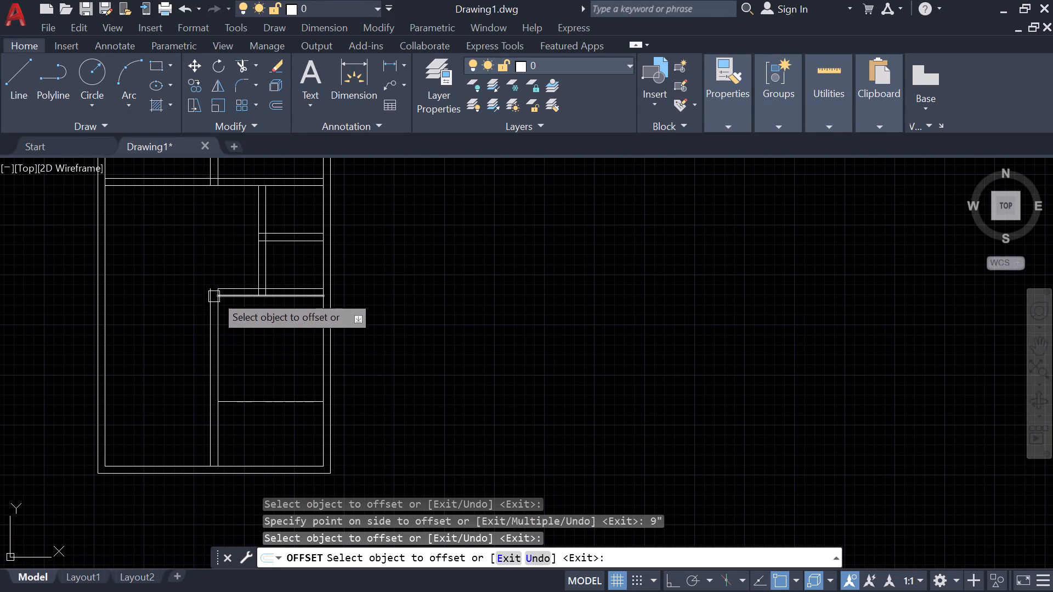
pyautogui.press('Escape')
# Extend the new room's top wall lines and its bottom line leftward to the outer vertical line.
pyautogui.write('ex')
pyautogui.press('space')
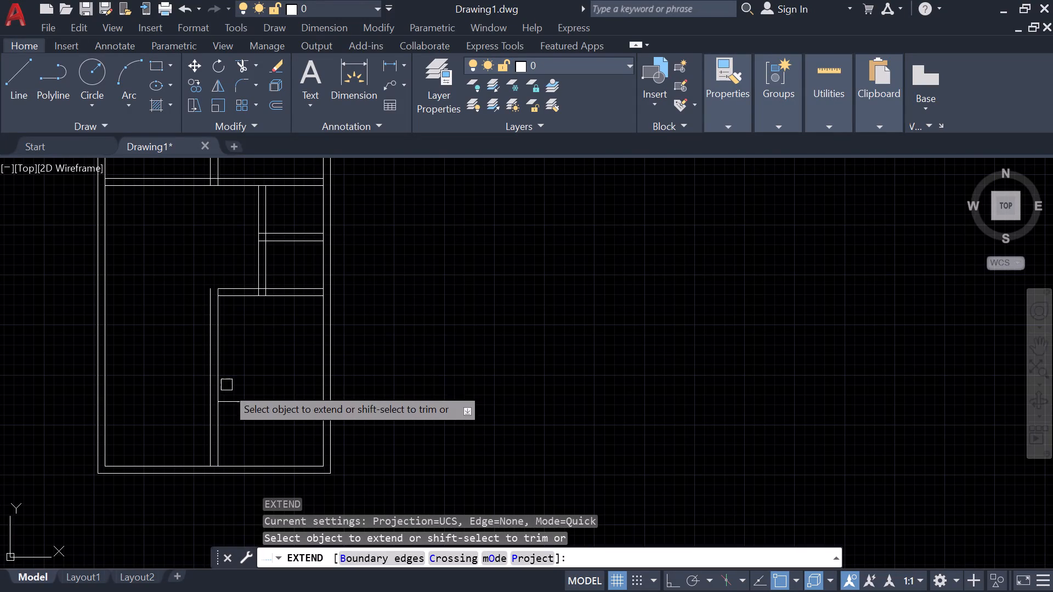
pyautogui.moveTo(241, 432); pyautogui.dragTo(239, 278)
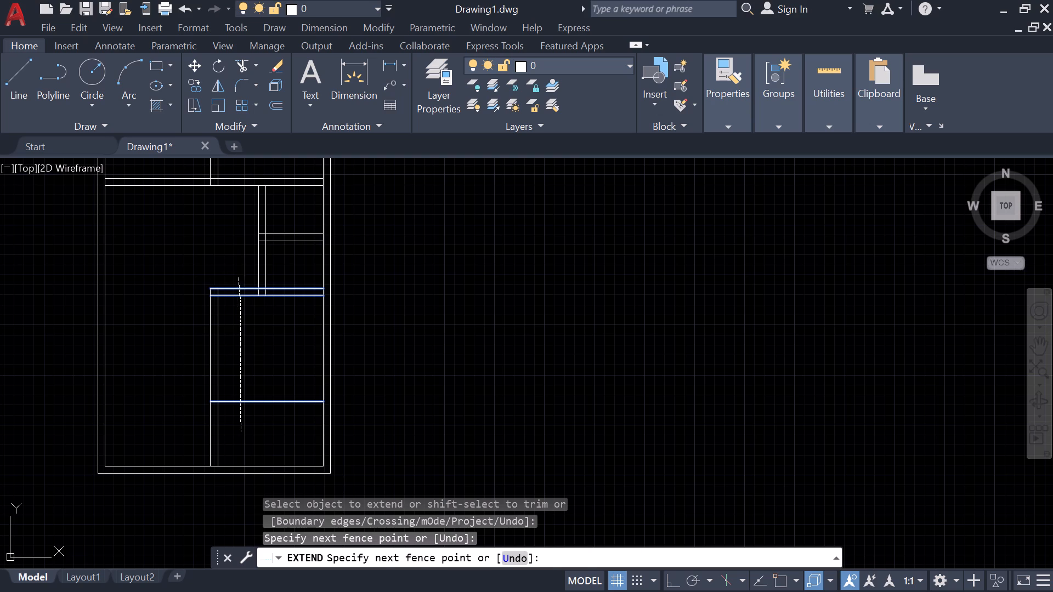
pyautogui.press('Escape')
# Trim away the new vertical wall's lines below the new room's bottom line.
pyautogui.write('tr')
pyautogui.press('space')
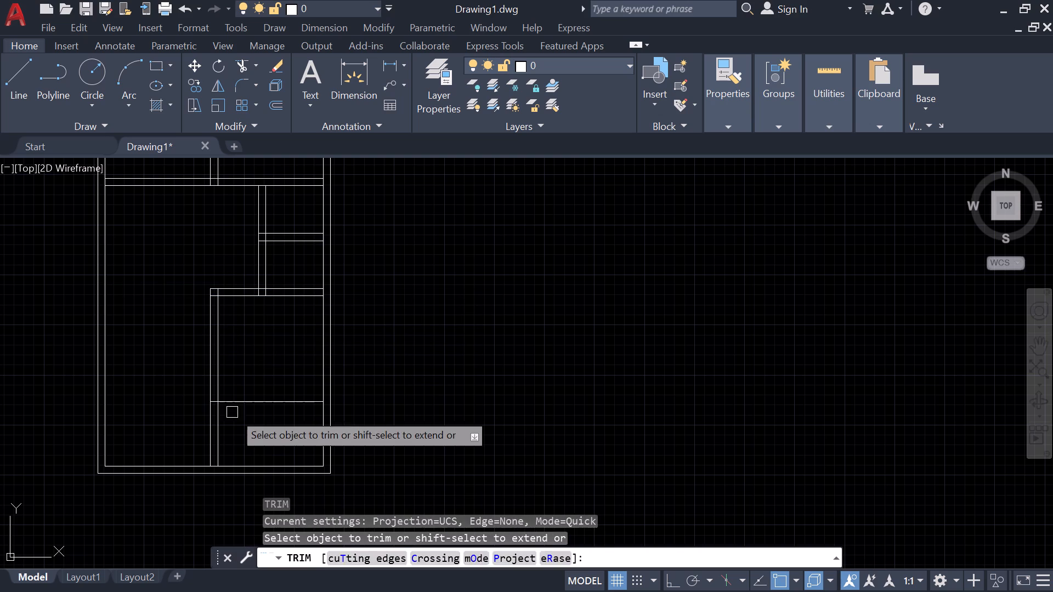
pyautogui.moveTo(236, 421); pyautogui.dragTo(170, 419)
pyautogui.scroll(-1, 172, 419)
pyautogui.moveTo(176, 423); pyautogui.dragTo(196, 437, button='middle')
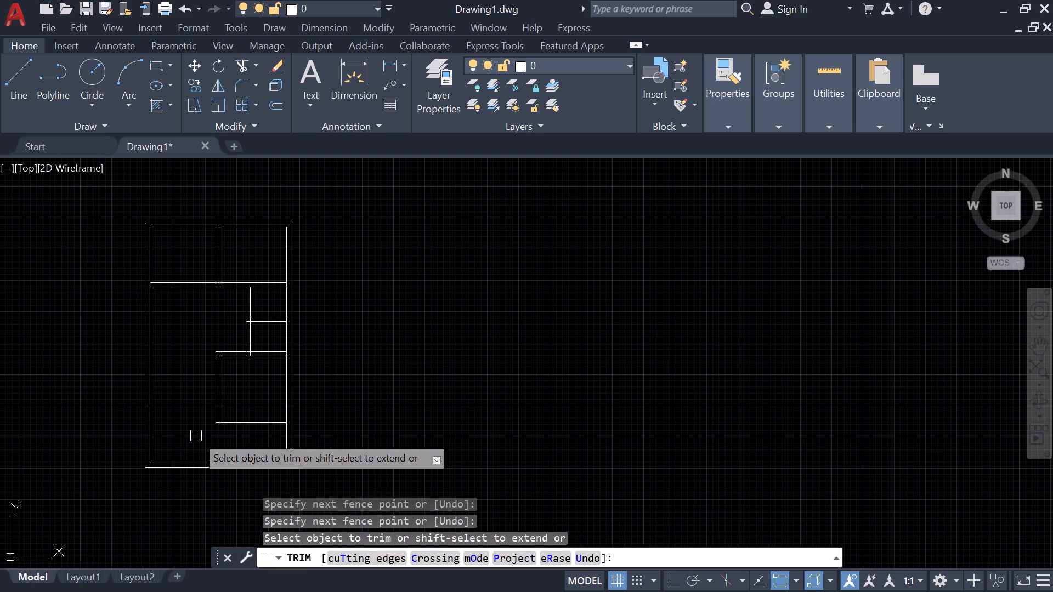
pyautogui.press('Escape')
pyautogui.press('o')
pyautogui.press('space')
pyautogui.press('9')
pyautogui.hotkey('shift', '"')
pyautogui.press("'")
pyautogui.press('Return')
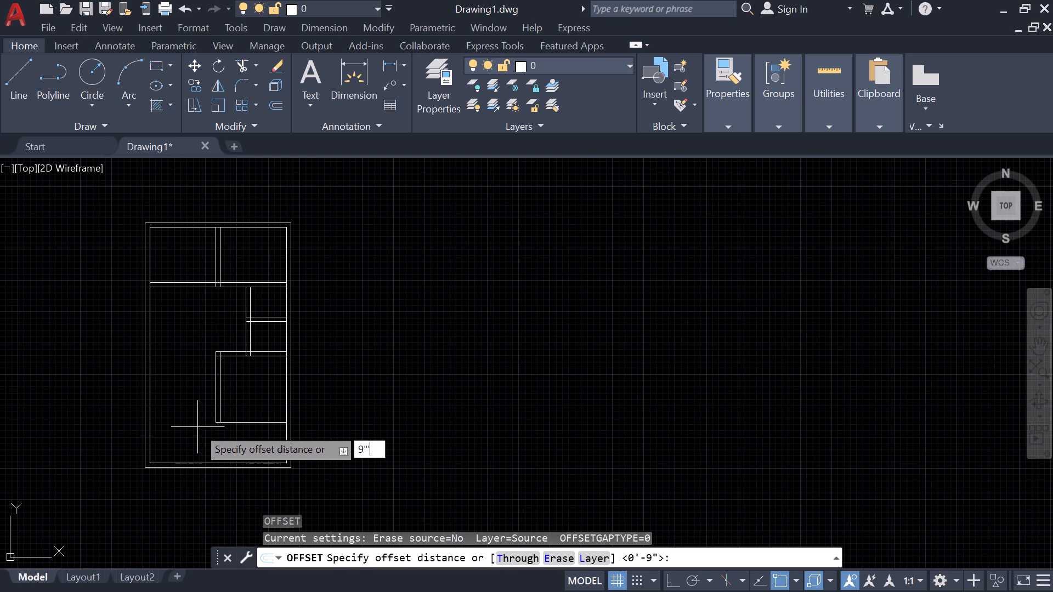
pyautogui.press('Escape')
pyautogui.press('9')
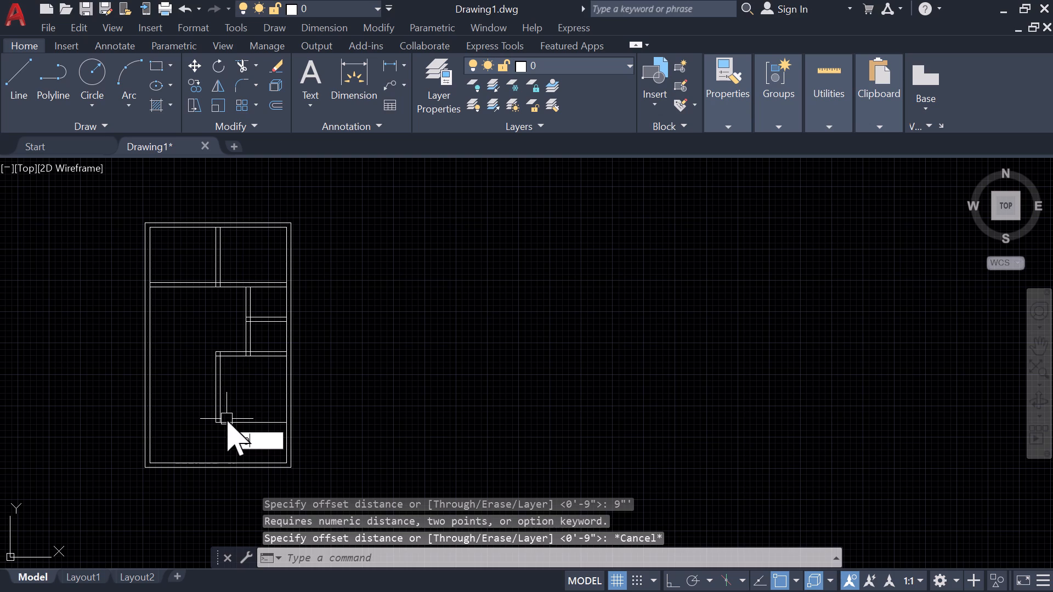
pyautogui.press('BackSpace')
# Offset the new room's bottom line 9" downward.
pyautogui.write('o 9"')
pyautogui.press('Return')
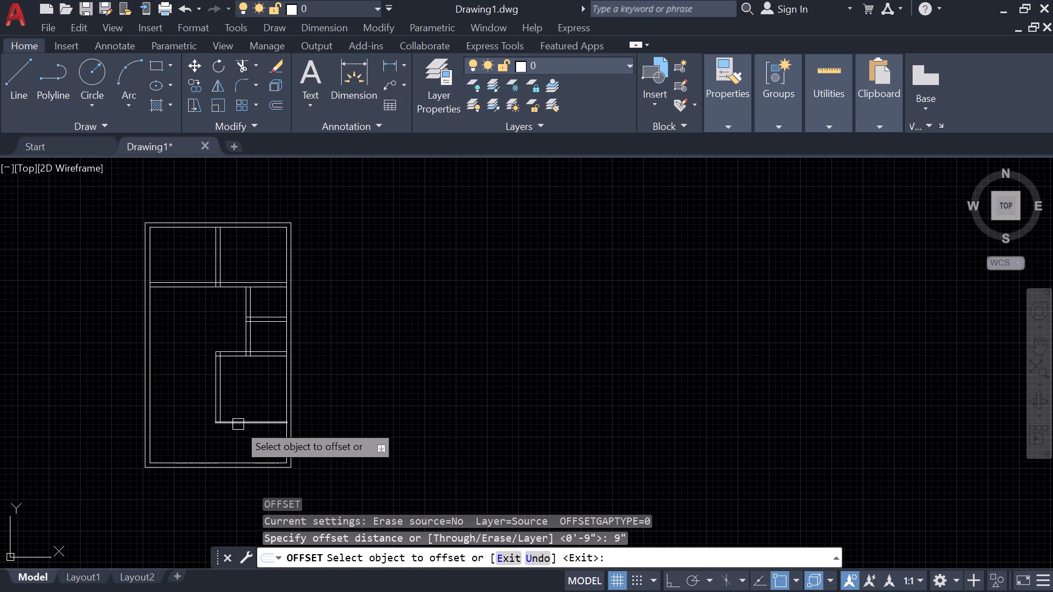
pyautogui.click(238, 424)
pyautogui.click(240, 436)
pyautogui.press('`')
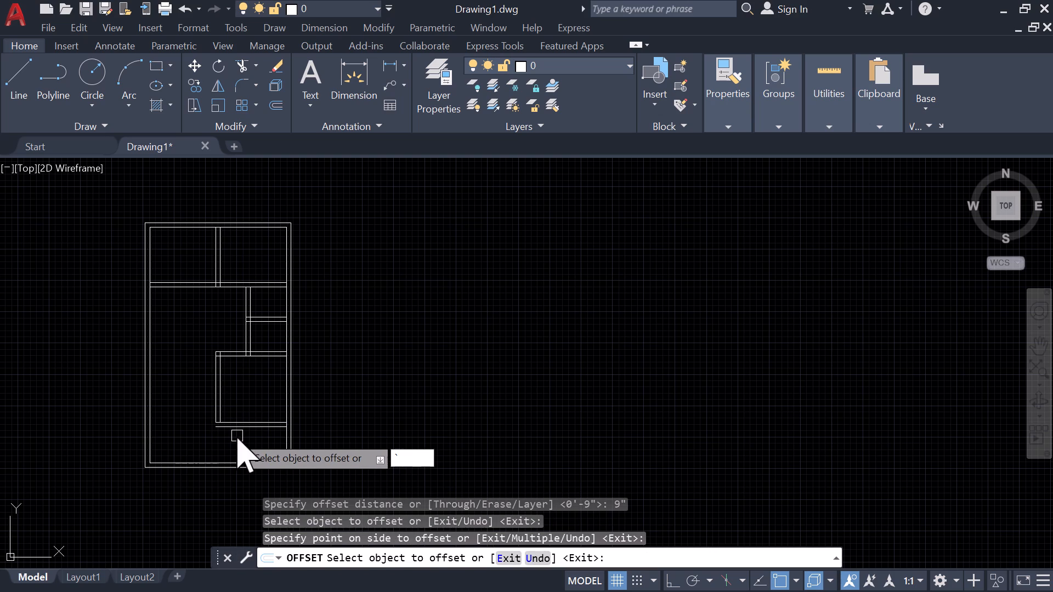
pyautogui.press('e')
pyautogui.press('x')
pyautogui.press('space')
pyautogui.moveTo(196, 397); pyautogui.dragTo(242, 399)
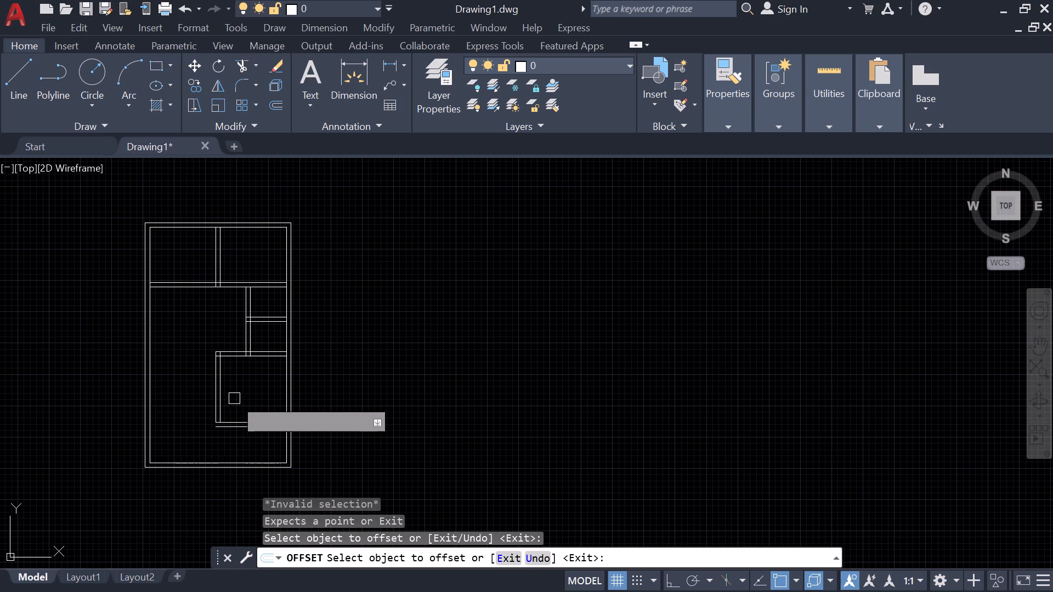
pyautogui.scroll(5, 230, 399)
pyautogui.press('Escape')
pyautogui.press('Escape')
# Extend the new room's outer left wall line downward through the new bottom wall.
pyautogui.write('ex')
pyautogui.press('space')
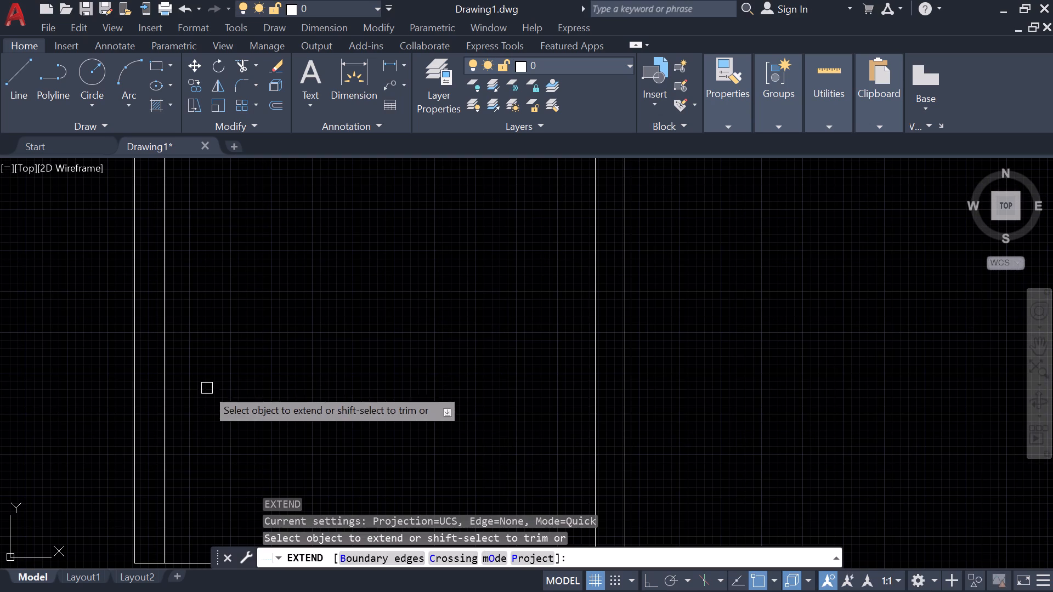
pyautogui.click(130, 366)
pyautogui.click(170, 371)
pyautogui.scroll(-2, 169, 374)
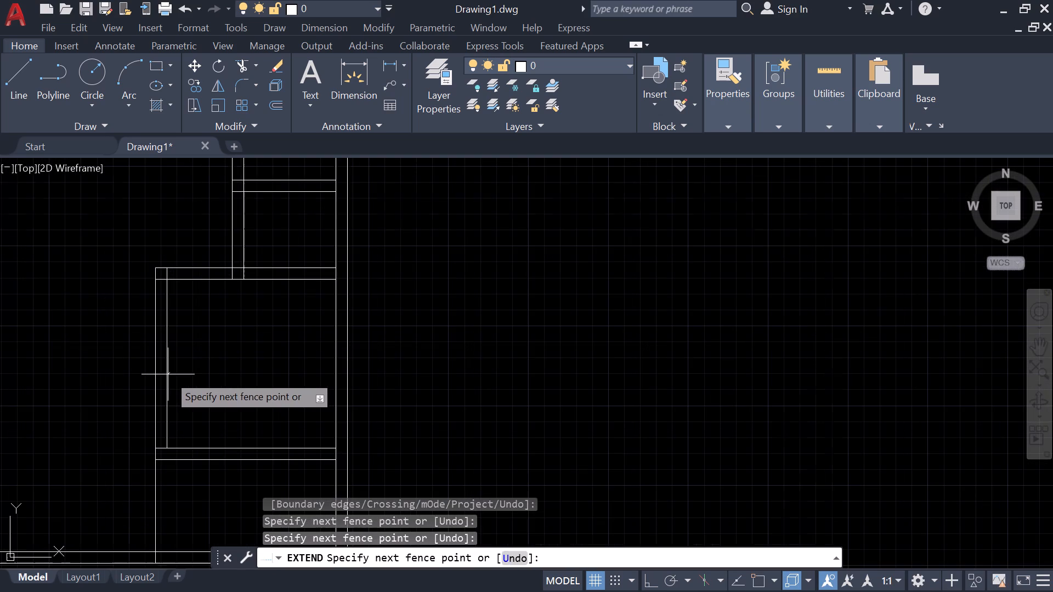
pyautogui.press('Escape')
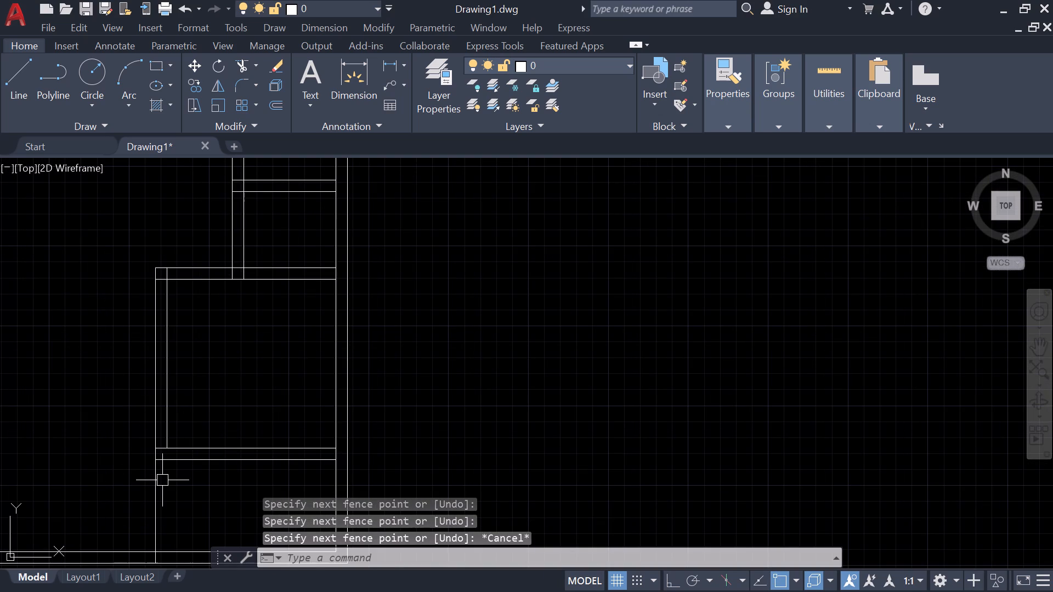
# Trim away the extended left wall line below the new room's bottom wall.
pyautogui.write('tr')
pyautogui.press('space')
pyautogui.moveTo(196, 494); pyautogui.dragTo(67, 480)
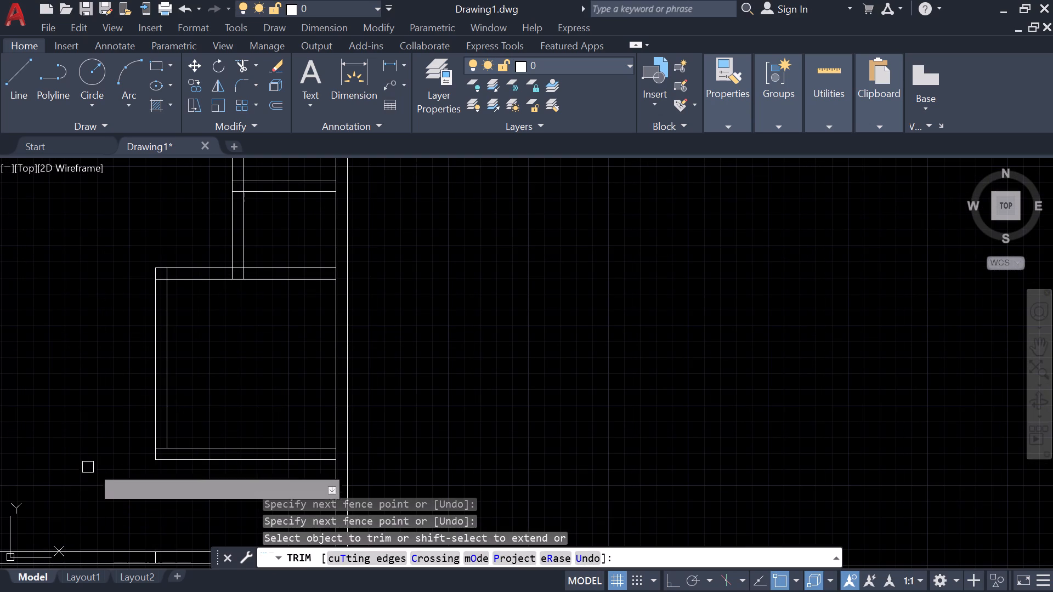
pyautogui.press('Escape')
# Extend the new room's inner left wall line down to the bottom wall's lower line.
pyautogui.write('ex')
pyautogui.press('space')
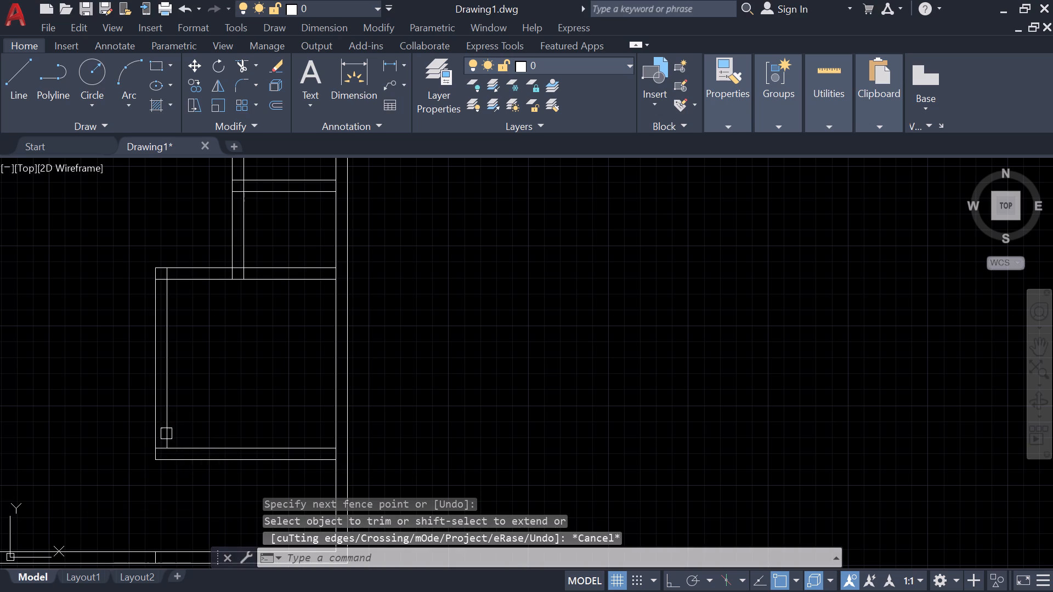
pyautogui.click(168, 427)
pyautogui.press('Escape')
# Trim away the leftover vertical line piece inside the floor plan's bottom outer wall.
pyautogui.scroll(-1, 168, 428)
pyautogui.moveTo(160, 414); pyautogui.dragTo(207, 443, button='middle')
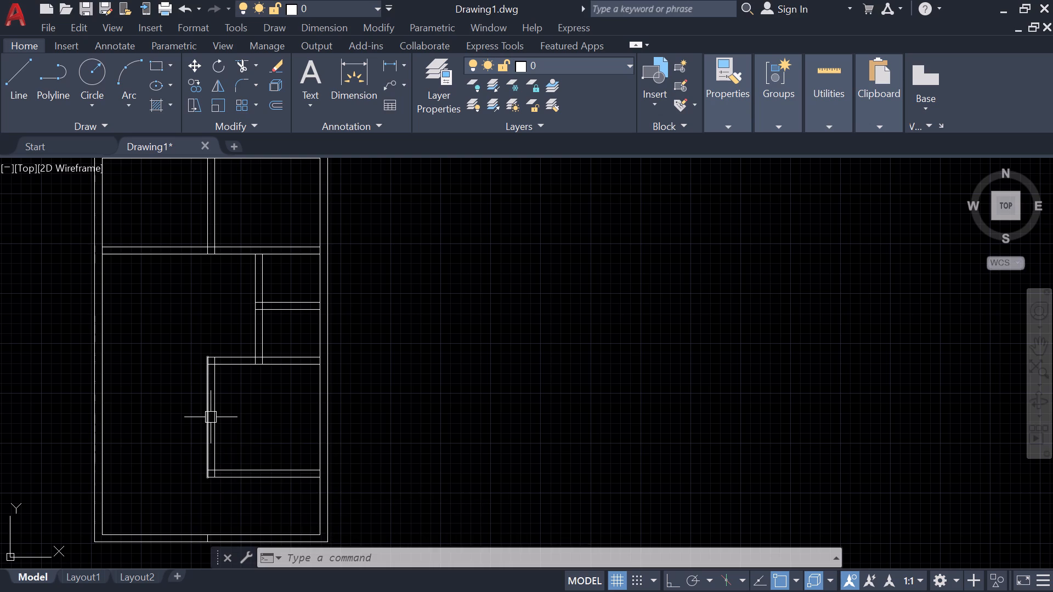
pyautogui.moveTo(191, 383); pyautogui.dragTo(212, 428, button='middle')
pyautogui.moveTo(209, 351); pyautogui.dragTo(213, 357, button='middle')
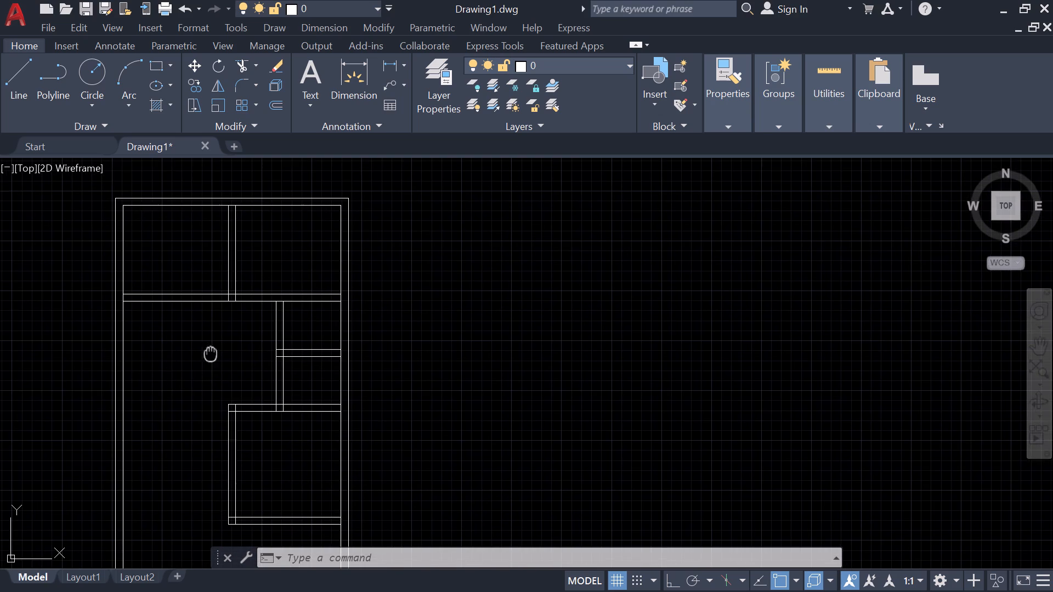
pyautogui.moveTo(213, 357); pyautogui.dragTo(235, 379, button='middle')
pyautogui.moveTo(273, 339); pyautogui.dragTo(325, 196, button='middle')
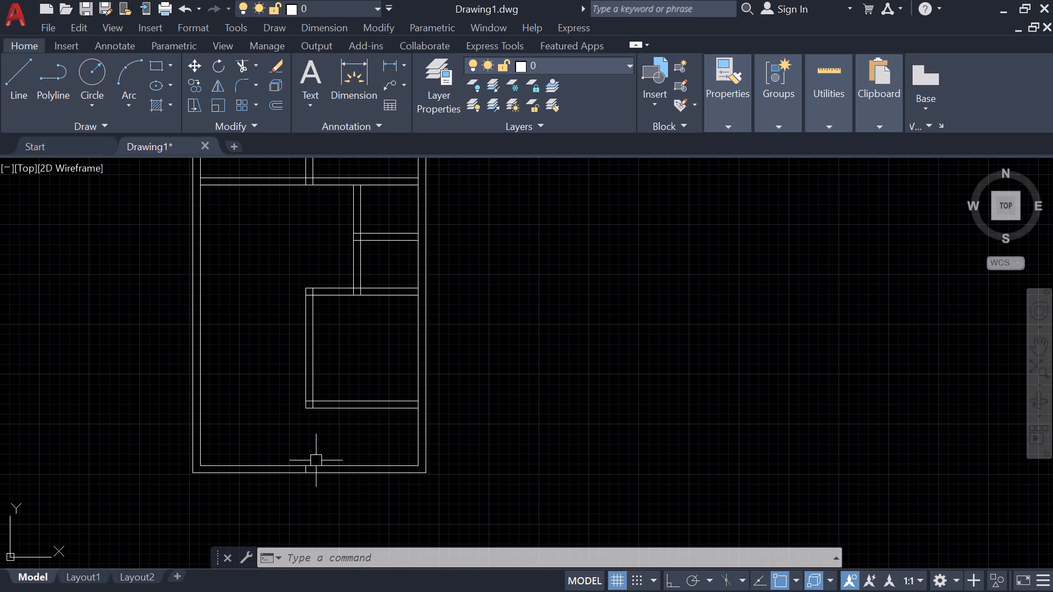
pyautogui.scroll(2, 315, 461)
pyautogui.press('Escape')
pyautogui.write('tr')
pyautogui.press('space')
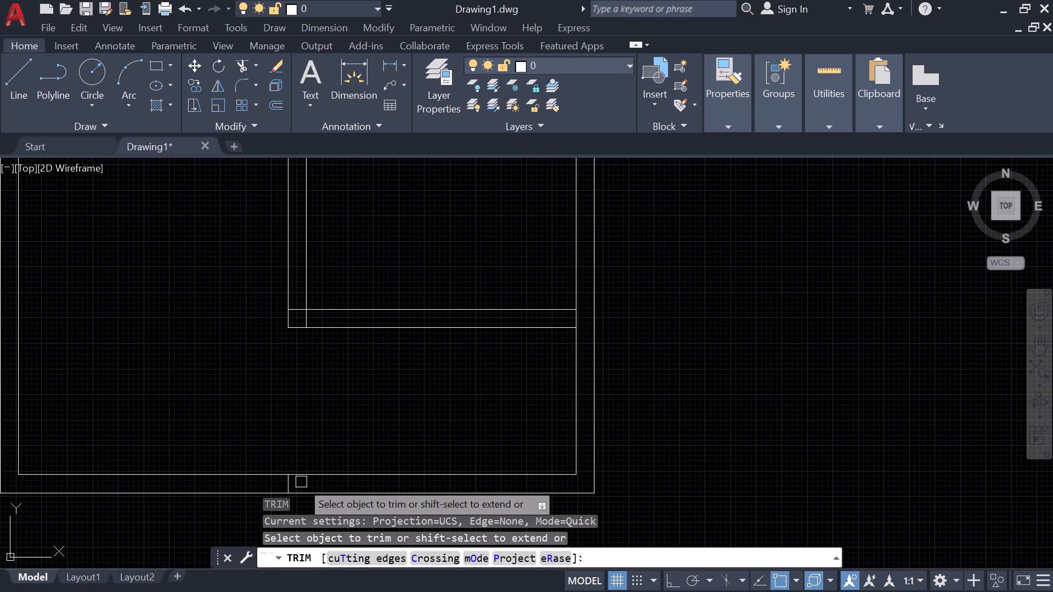
pyautogui.scroll(4, 298, 482)
pyautogui.moveTo(291, 484); pyautogui.dragTo(150, 466)
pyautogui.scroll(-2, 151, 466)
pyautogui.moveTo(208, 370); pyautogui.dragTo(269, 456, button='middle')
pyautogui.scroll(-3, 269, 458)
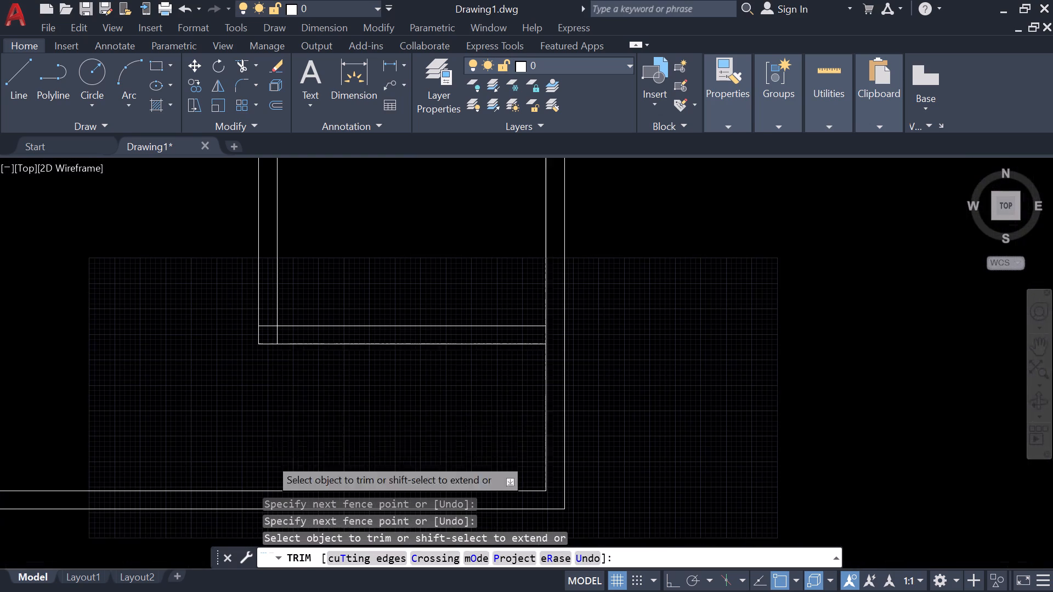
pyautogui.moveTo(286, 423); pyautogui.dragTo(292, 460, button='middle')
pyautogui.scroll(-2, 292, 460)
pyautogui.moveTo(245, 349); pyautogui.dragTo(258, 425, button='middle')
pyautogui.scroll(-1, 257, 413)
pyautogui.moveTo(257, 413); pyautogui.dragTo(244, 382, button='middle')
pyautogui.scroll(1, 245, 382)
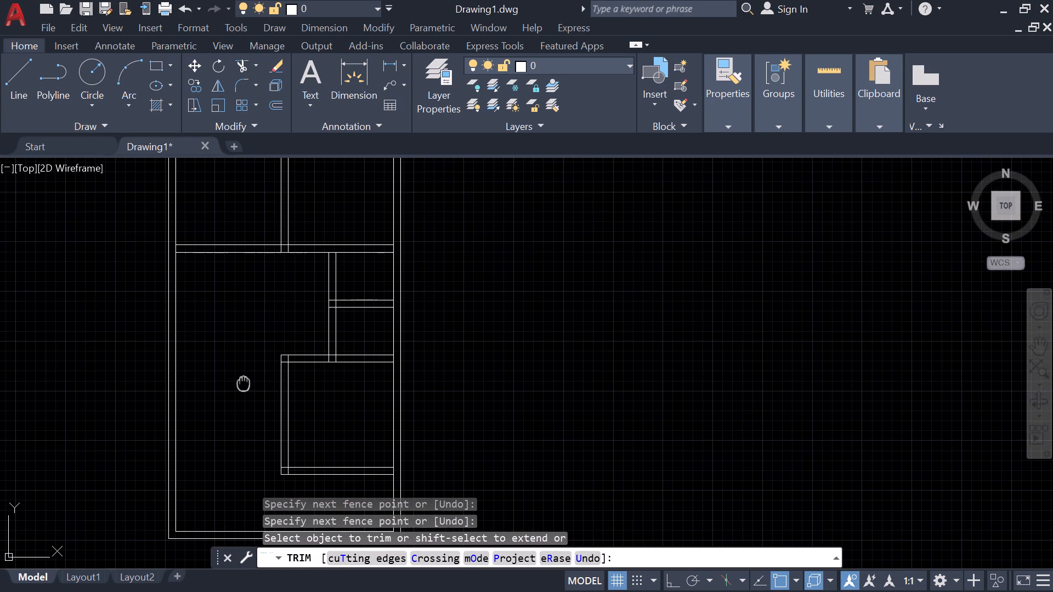
# Offset the lower line of the horizontal wall below the two top rooms 17' downward.
pyautogui.moveTo(244, 382); pyautogui.dragTo(244, 379, button='middle')
pyautogui.scroll(-1, 244, 382)
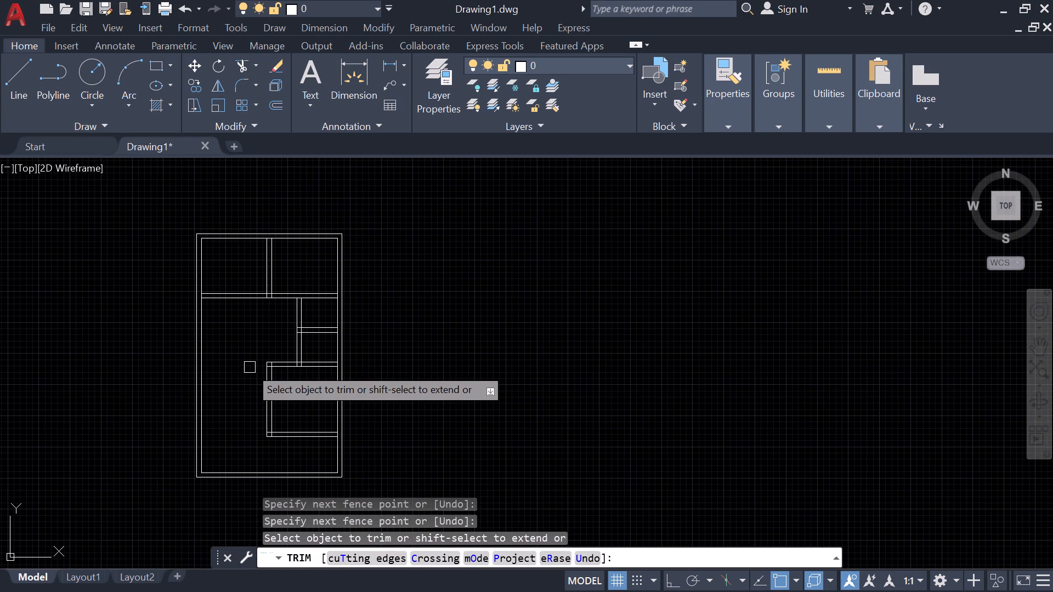
pyautogui.press('Escape')
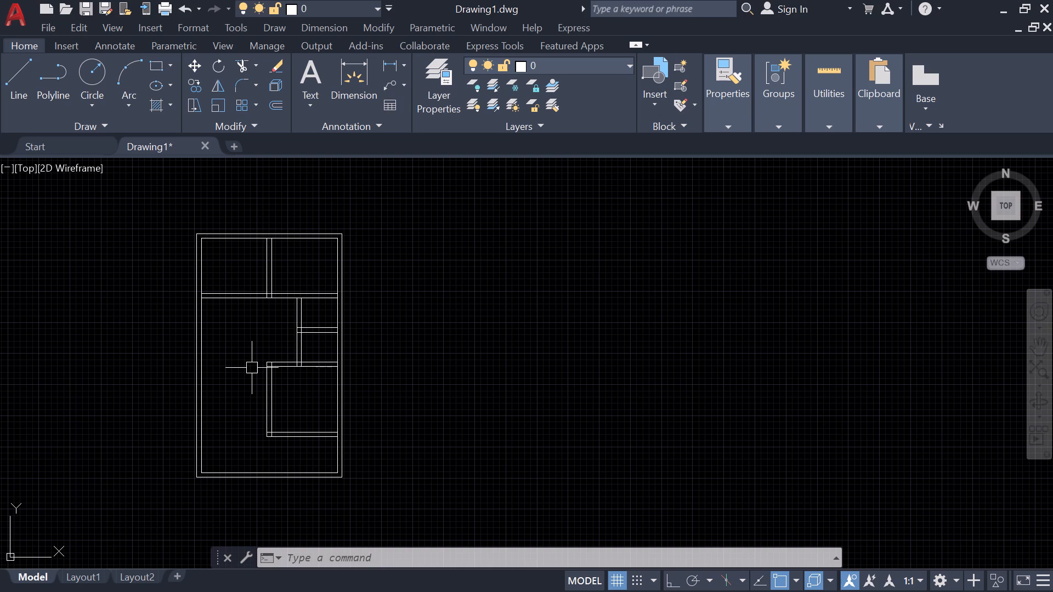
pyautogui.write('o')
pyautogui.press('space')
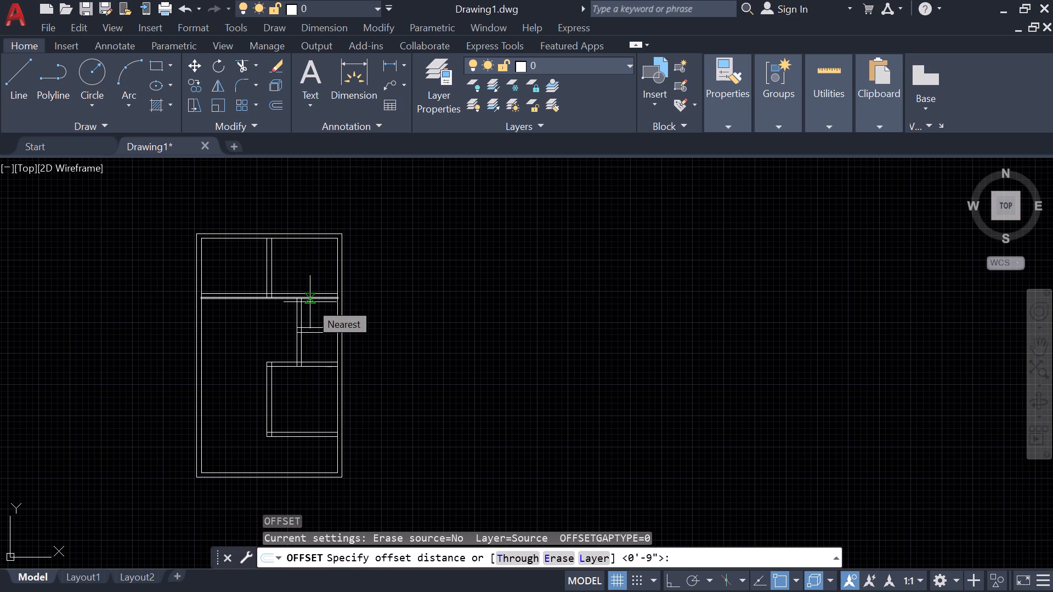
pyautogui.write('17')
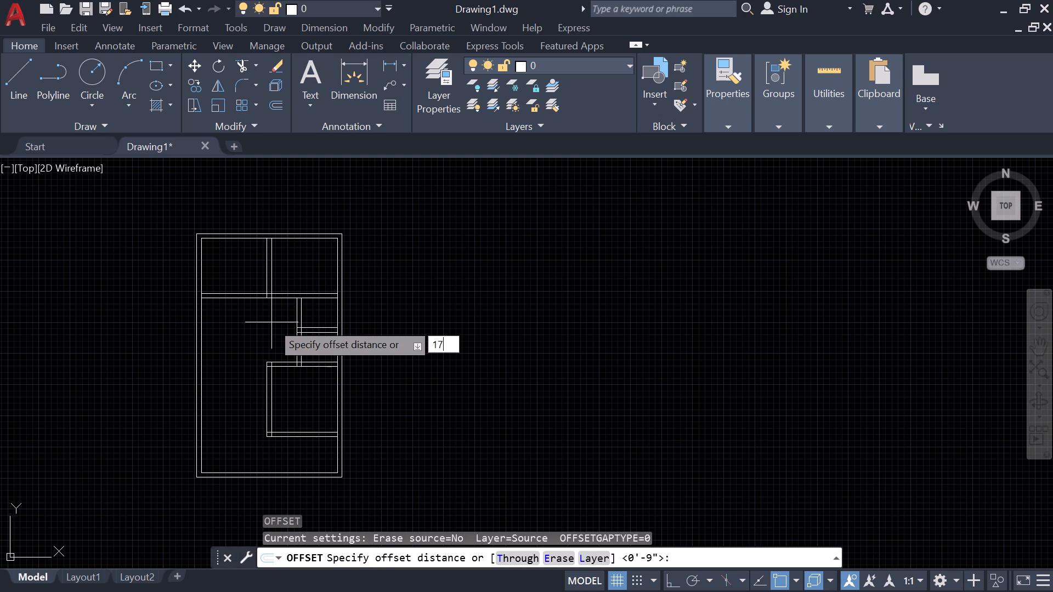
pyautogui.press("'")
pyautogui.press('Return')
pyautogui.click(239, 302)
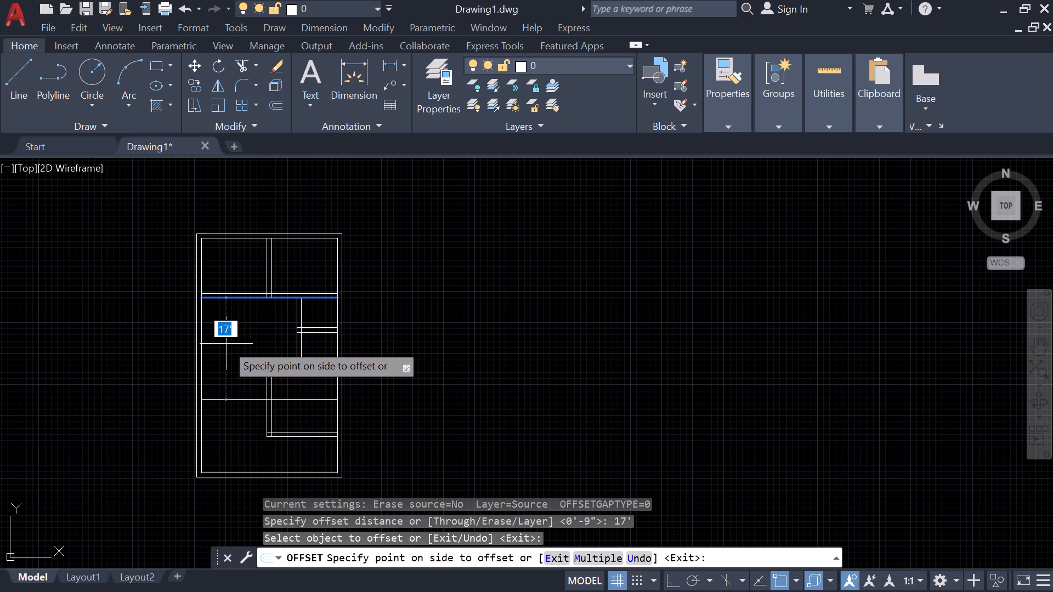
pyautogui.click(226, 344)
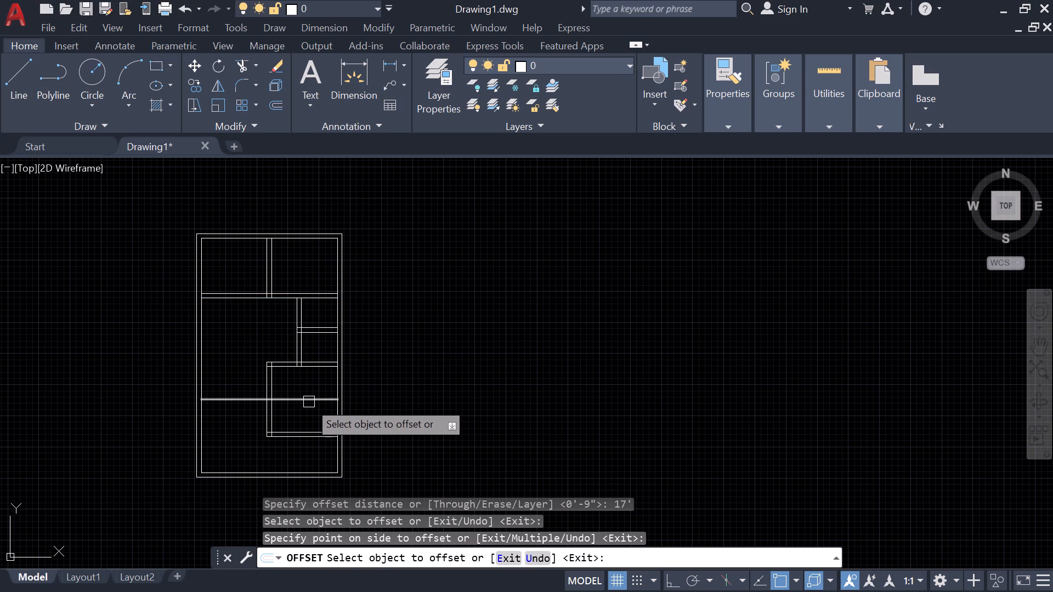
pyautogui.press('Escape')
pyautogui.write('ex')
pyautogui.press('Escape')
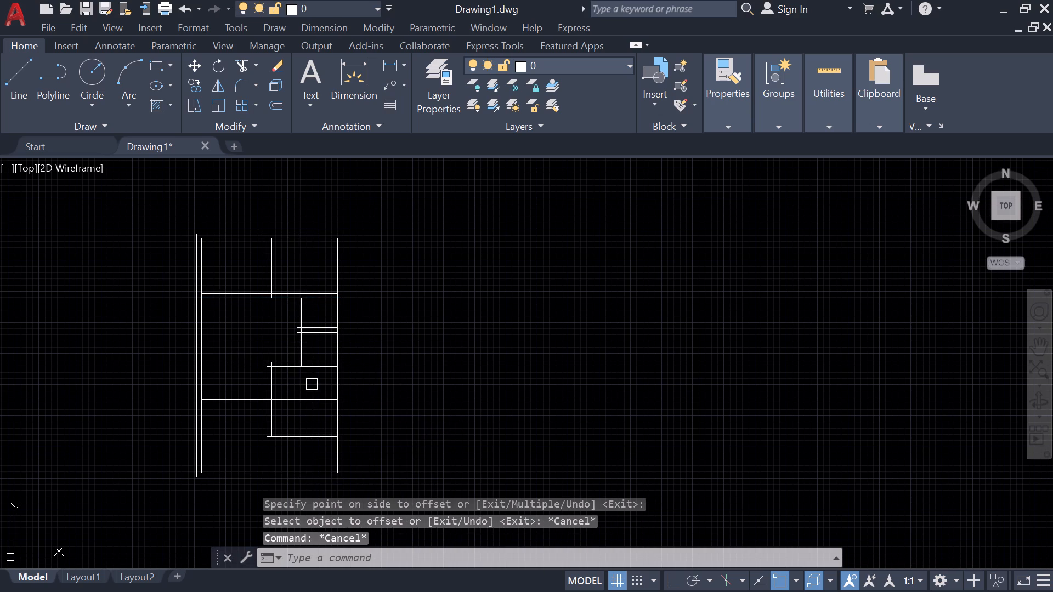
# Offset the new full-width horizontal line 9" downward to give the wall its thickness.
pyautogui.write('o 9"')
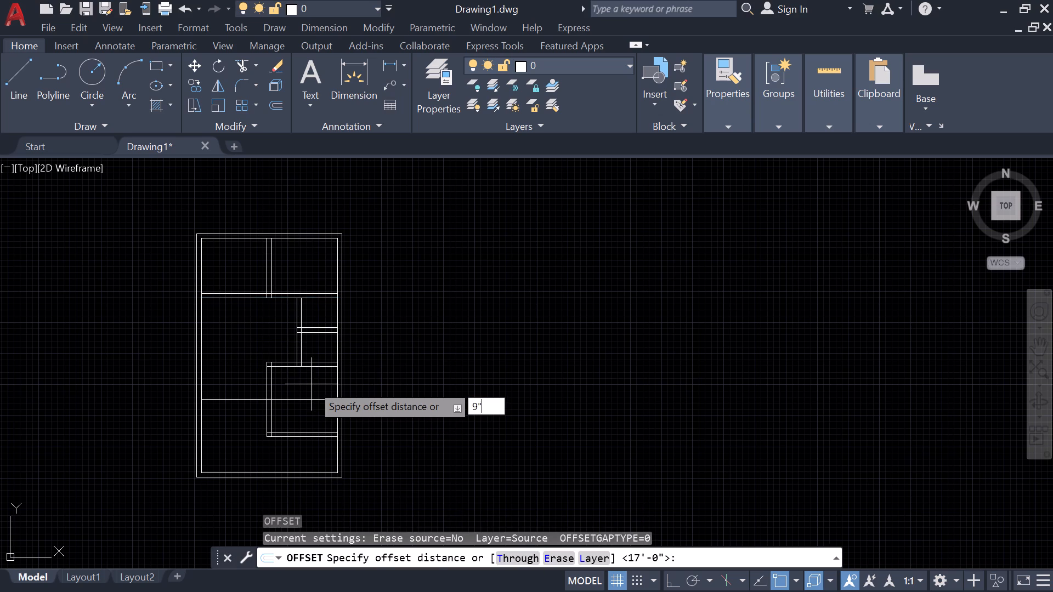
pyautogui.press('Return')
pyautogui.click(253, 400)
pyautogui.click(251, 417)
pyautogui.press('Escape')
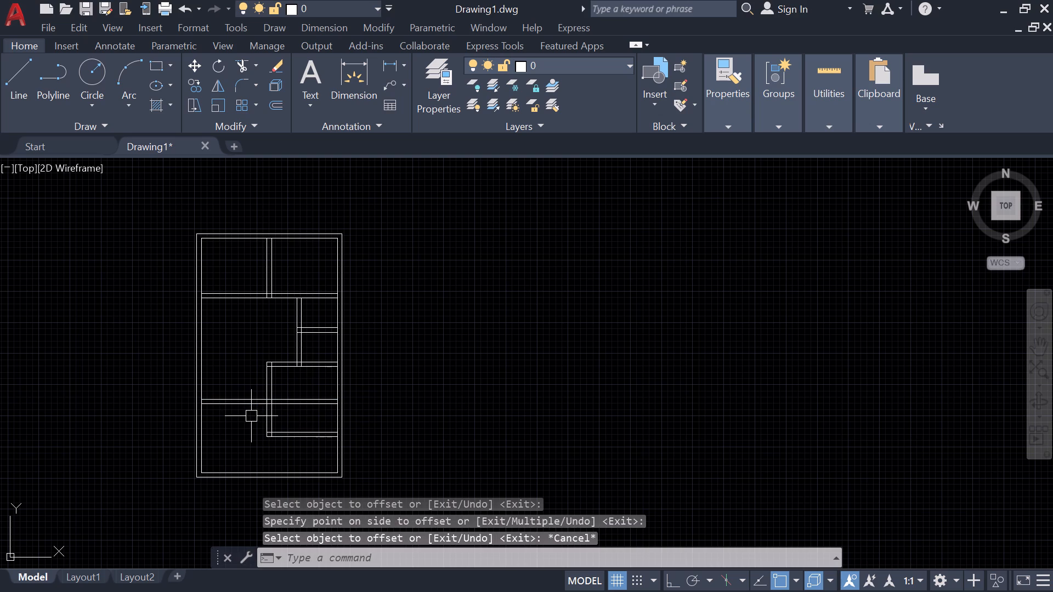
# Trim both new wall lines inside the lower-right room and its left wall, ending them at that wall's outer line.
pyautogui.press('t')
pyautogui.press('r')
pyautogui.press('space')
pyautogui.moveTo(287, 420); pyautogui.dragTo(299, 378)
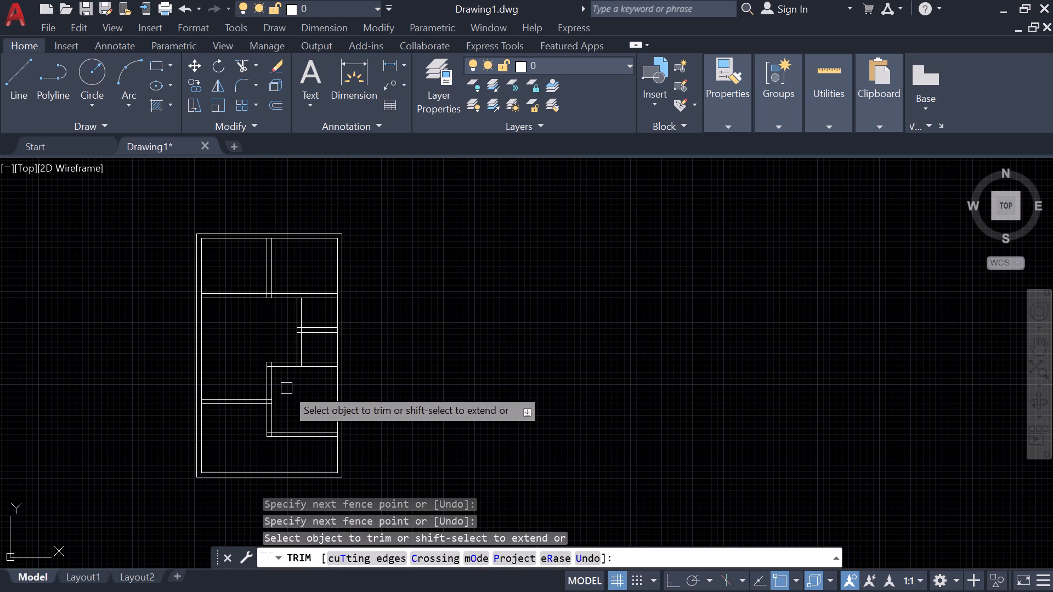
pyautogui.scroll(3, 284, 390)
pyautogui.moveTo(223, 417); pyautogui.dragTo(223, 469)
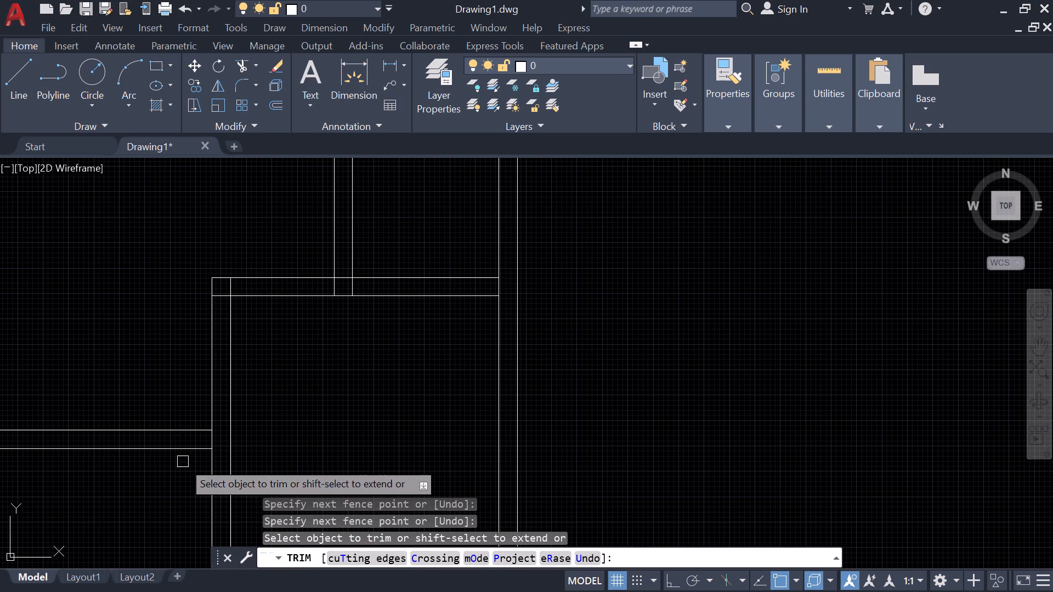
pyautogui.scroll(-1, 181, 455)
pyautogui.moveTo(161, 413); pyautogui.dragTo(158, 444, button='middle')
pyautogui.scroll(-2, 169, 355)
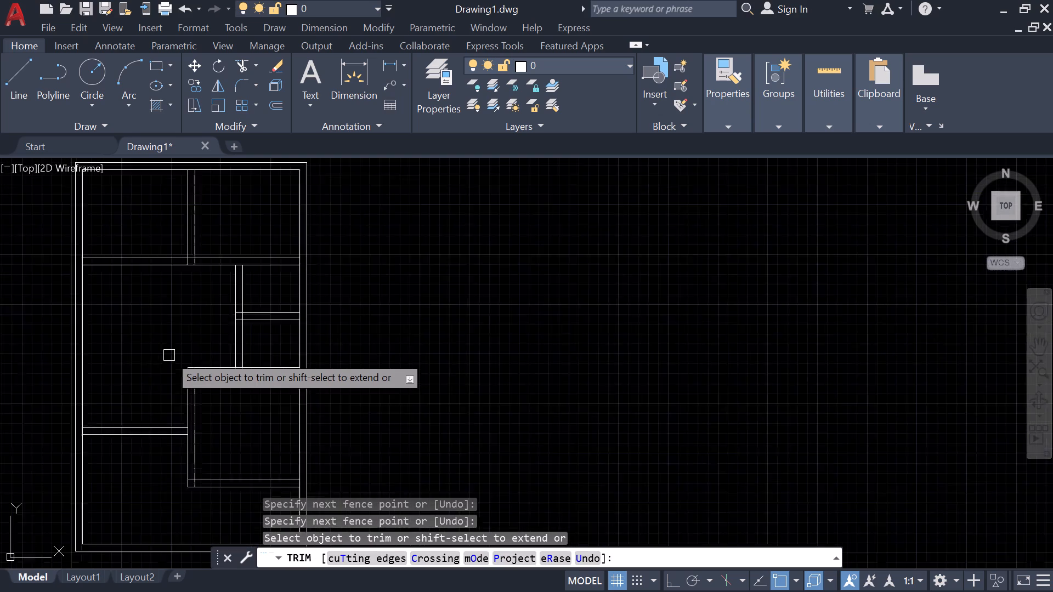
pyautogui.moveTo(175, 322); pyautogui.dragTo(178, 360, button='middle')
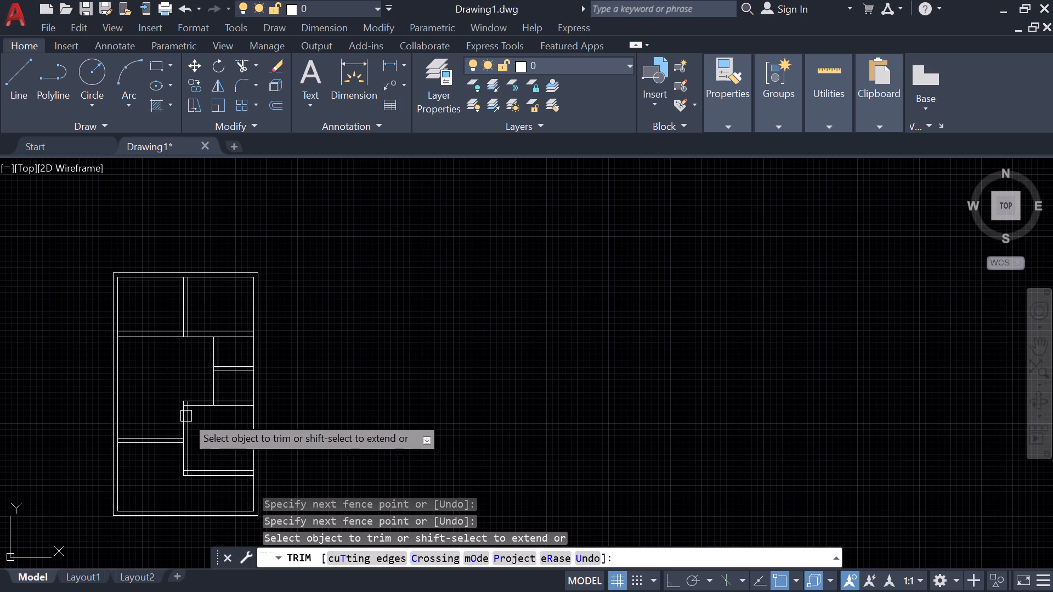
pyautogui.moveTo(232, 434); pyautogui.dragTo(177, 514, button='middle')
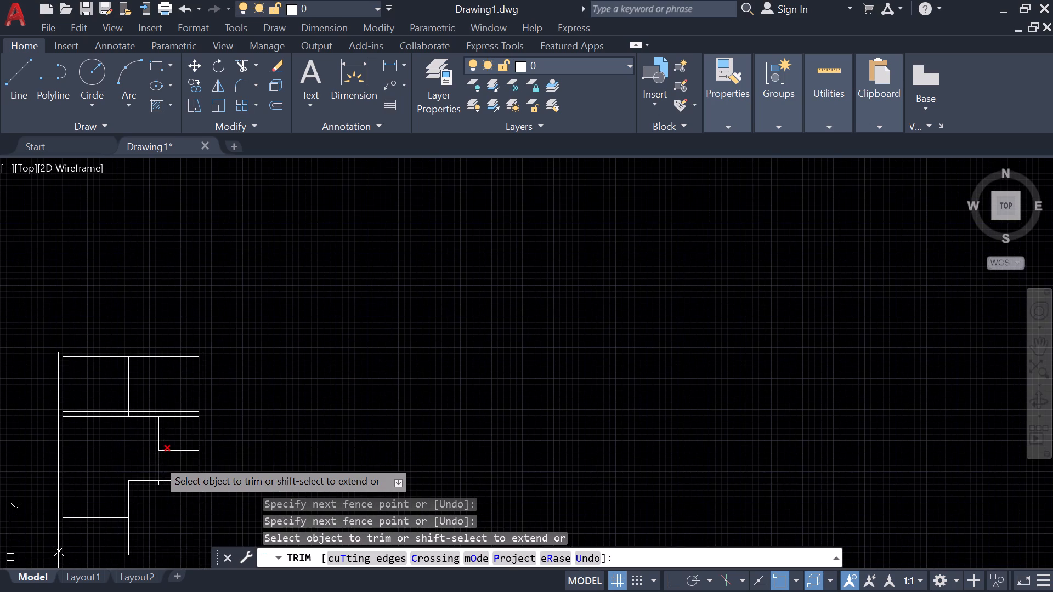
pyautogui.press('Escape')
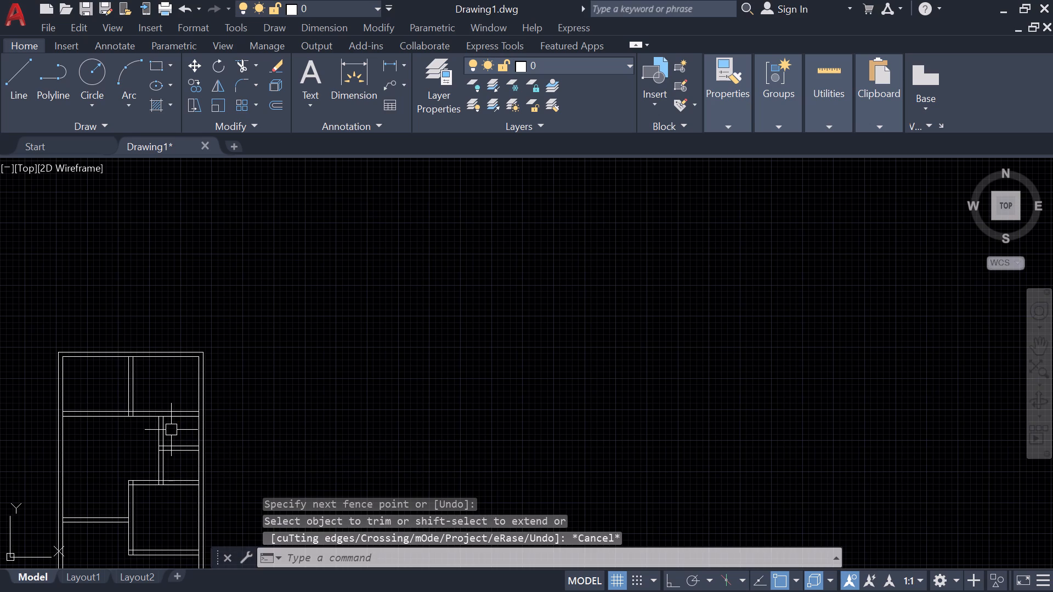
# Offset the outer left wall line of the lower-right room 2" to the left.
pyautogui.moveTo(86, 479); pyautogui.dragTo(201, 371, button='middle')
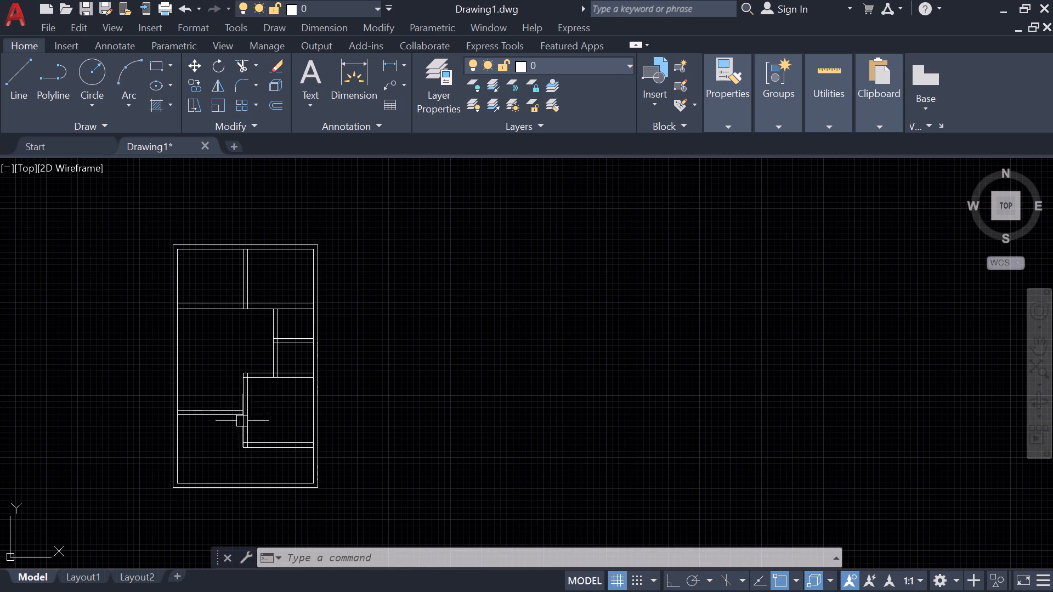
pyautogui.scroll(3, 234, 424)
pyautogui.moveTo(276, 403); pyautogui.dragTo(265, 484, button='middle')
pyautogui.press('Escape')
pyautogui.write('o 2')
pyautogui.hotkey('shift', '"')
pyautogui.press('Return')
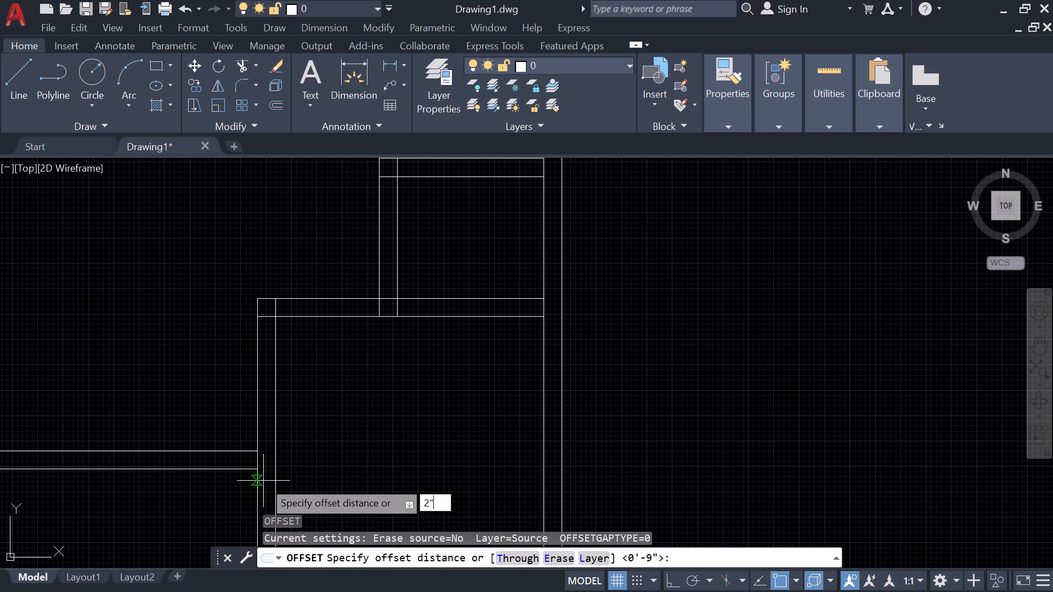
pyautogui.click(257, 461)
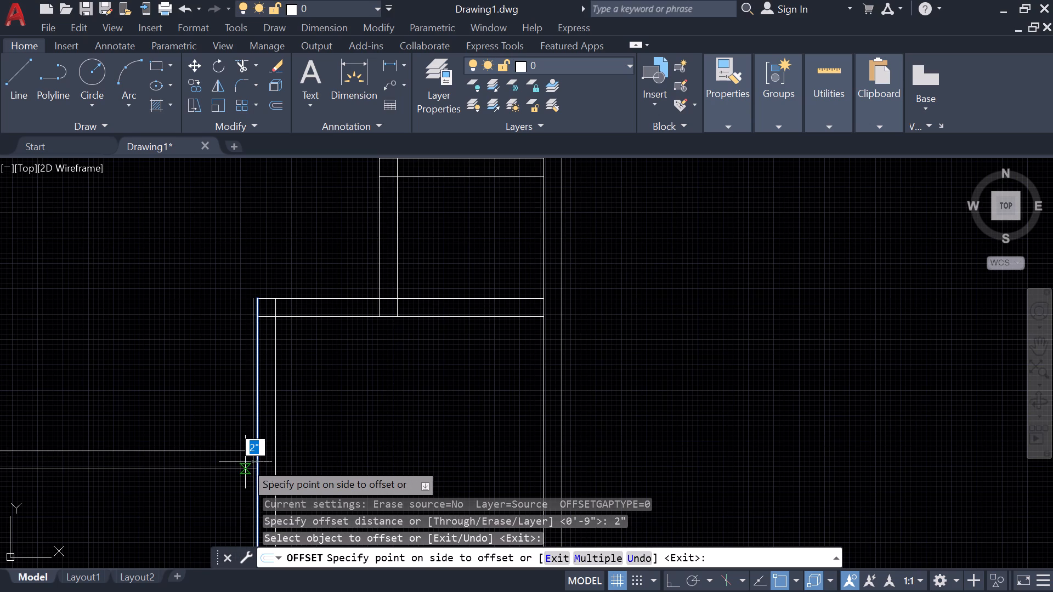
pyautogui.click(243, 462)
pyautogui.scroll(4, 246, 456)
pyautogui.press('Escape')
# Trim the 2" offset line above and below the new horizontal wall, leaving only a short jamb line within the wall.
pyautogui.write('tr')
pyautogui.press('space')
pyautogui.click(287, 405)
pyautogui.scroll(-2, 288, 411)
pyautogui.moveTo(279, 447); pyautogui.dragTo(273, 270, button='middle')
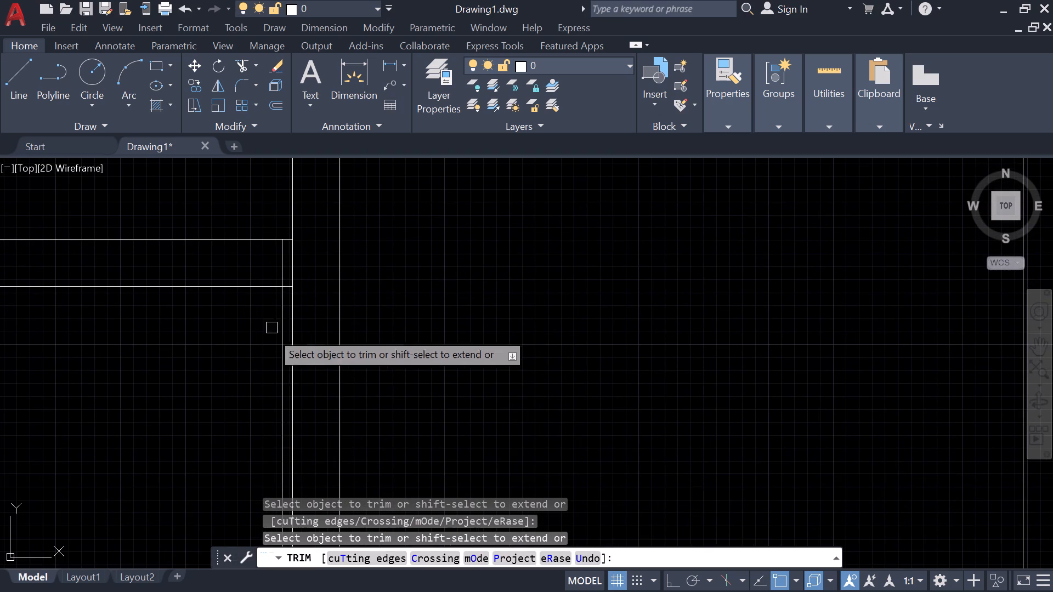
pyautogui.click(281, 358)
pyautogui.press('Escape')
# Offset the short jamb line 4' to the left along the new horizontal wall.
pyautogui.moveTo(263, 365); pyautogui.dragTo(246, 420, button='middle')
pyautogui.write('o')
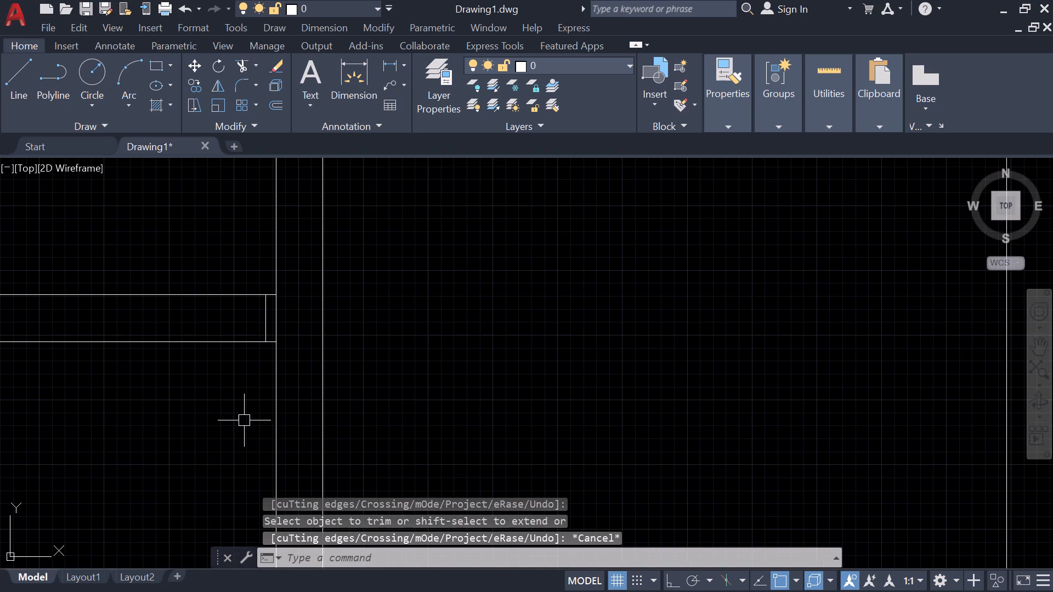
pyautogui.press('space')
pyautogui.press('4')
pyautogui.press("'")
pyautogui.press('Return')
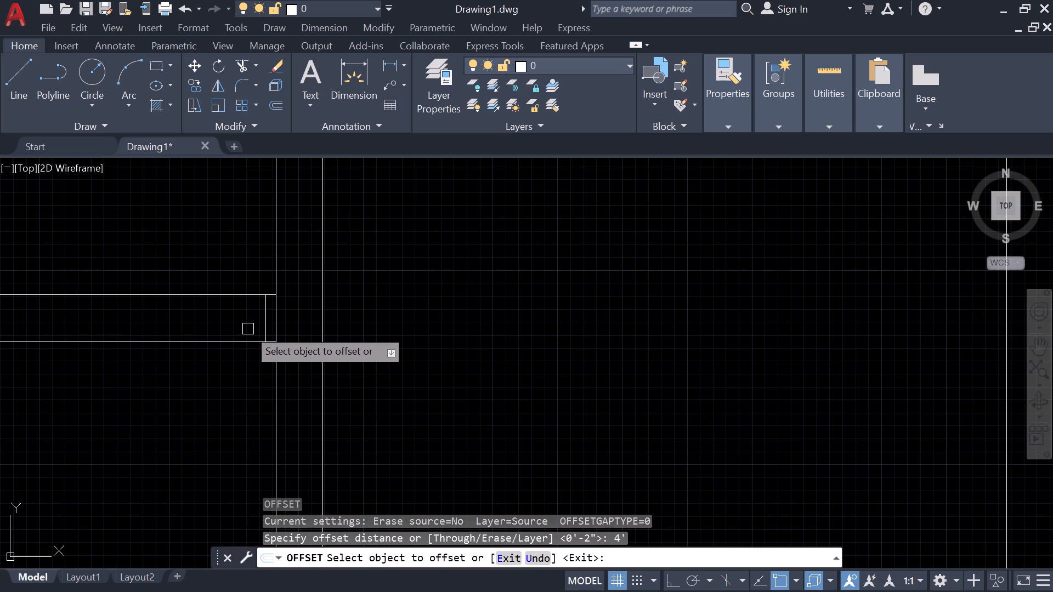
pyautogui.click(265, 325)
pyautogui.scroll(-2, 62, 289)
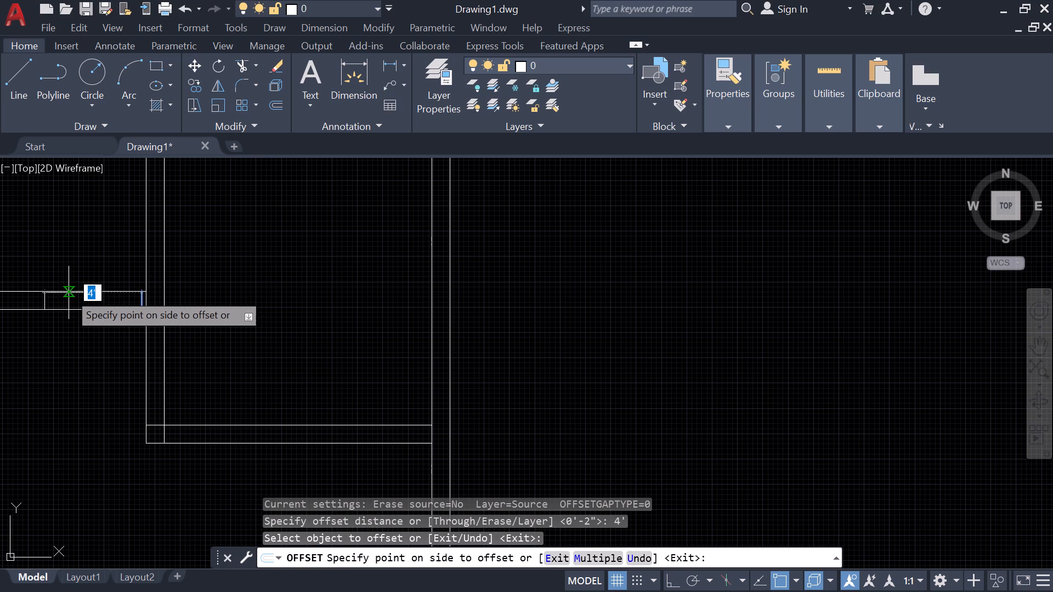
pyautogui.click(69, 293)
pyautogui.press('Escape')
# Trim both horizontal wall lines between the two jamb lines to open a 4' doorway.
pyautogui.write('tr')
pyautogui.press('space')
pyautogui.moveTo(89, 240); pyautogui.dragTo(100, 356)
pyautogui.scroll(-2, 98, 356)
pyautogui.moveTo(105, 360); pyautogui.dragTo(128, 368, button='middle')
pyautogui.scroll(1, 129, 258)
pyautogui.moveTo(132, 272); pyautogui.dragTo(114, 508, button='middle')
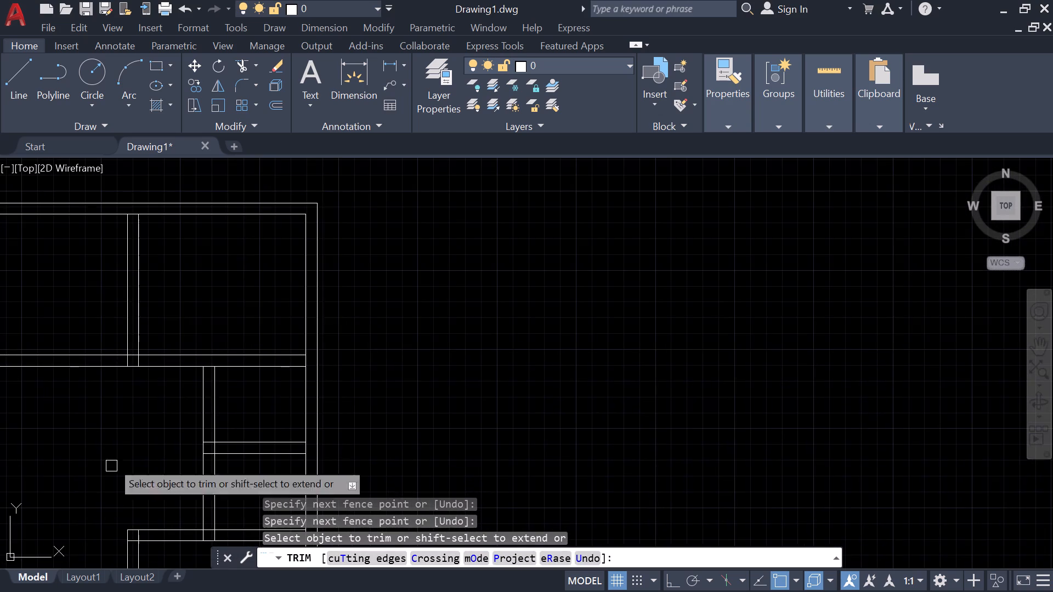
pyautogui.moveTo(117, 320); pyautogui.dragTo(267, 358, button='middle')
pyautogui.scroll(1, 179, 359)
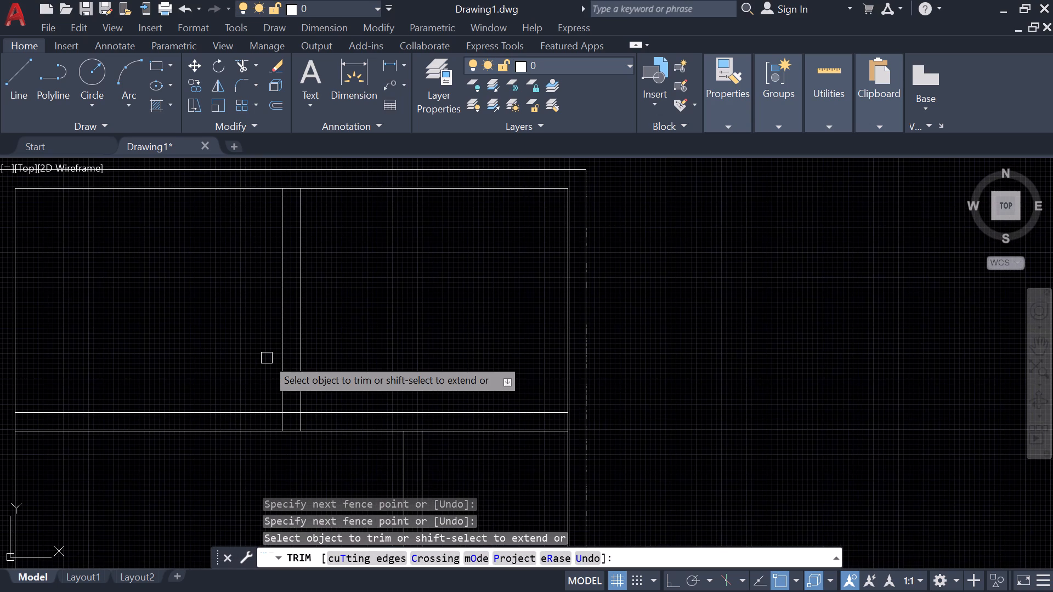
pyautogui.press('Escape')
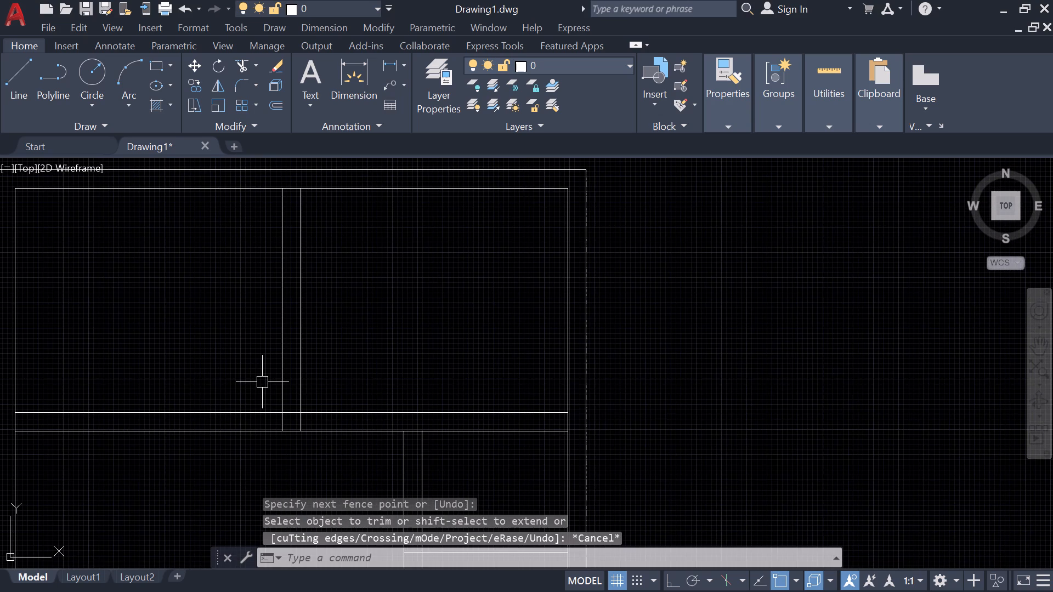
# Offset the left line of the partition between the two top rooms 4' to the left.
pyautogui.write('o 4')
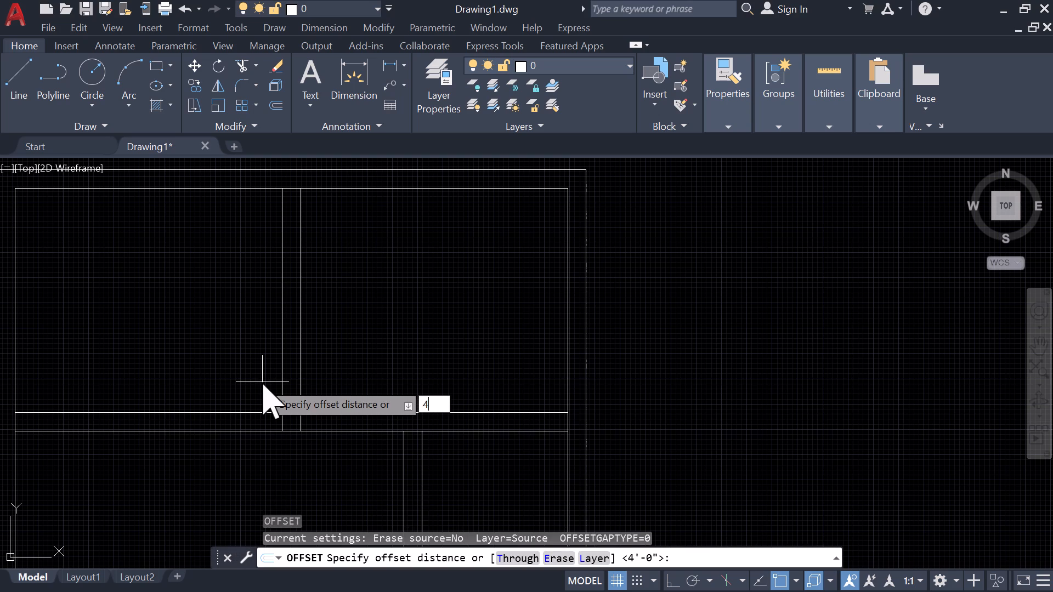
pyautogui.hotkey('shift', '"')
pyautogui.press('BackSpace')
pyautogui.press("'")
pyautogui.press('Return')
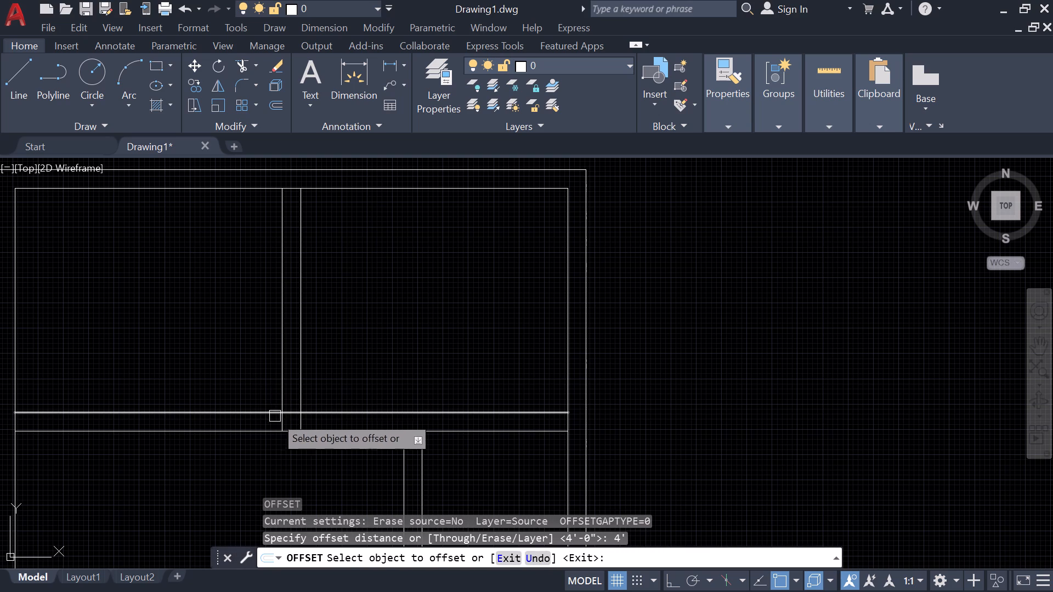
pyautogui.click(281, 423)
pyautogui.click(206, 415)
# Open the top-left room's 4' doorway by trimming its bottom wall lines beside the partition and the offset line above the wall.
pyautogui.write('`tr')
pyautogui.press('space')
pyautogui.moveTo(210, 458); pyautogui.dragTo(212, 346)
pyautogui.press('Escape')
pyautogui.write('tr')
pyautogui.press('space')
pyautogui.moveTo(138, 333); pyautogui.dragTo(155, 499)
pyautogui.press('Escape')
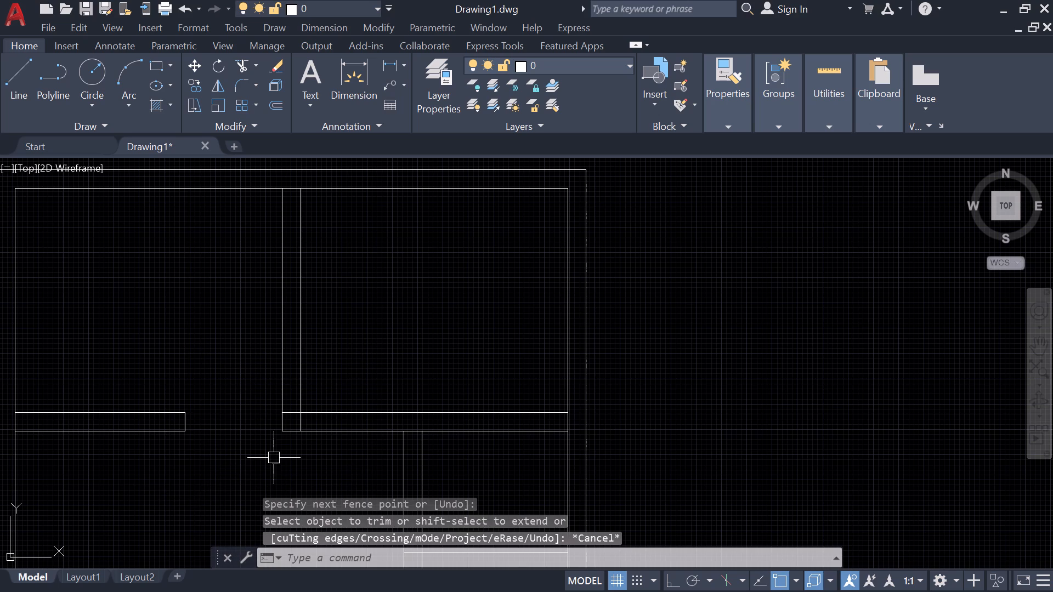
# Offset the right line of the partition between the two top rooms 4' to the right.
pyautogui.write("o 4'")
pyautogui.press('Return')
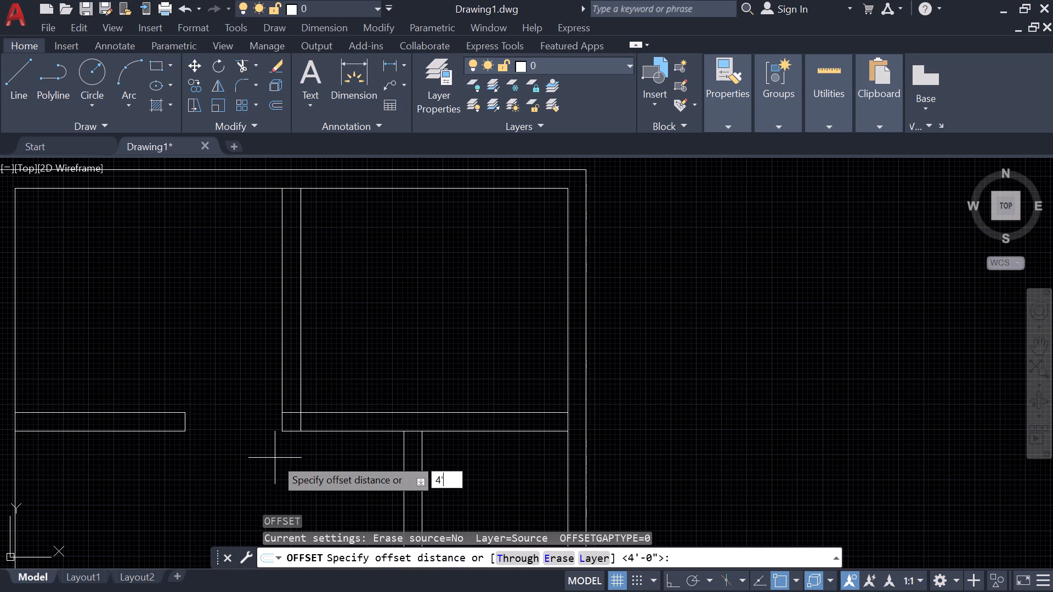
pyautogui.click(305, 423)
pyautogui.click(347, 421)
pyautogui.press('Escape')
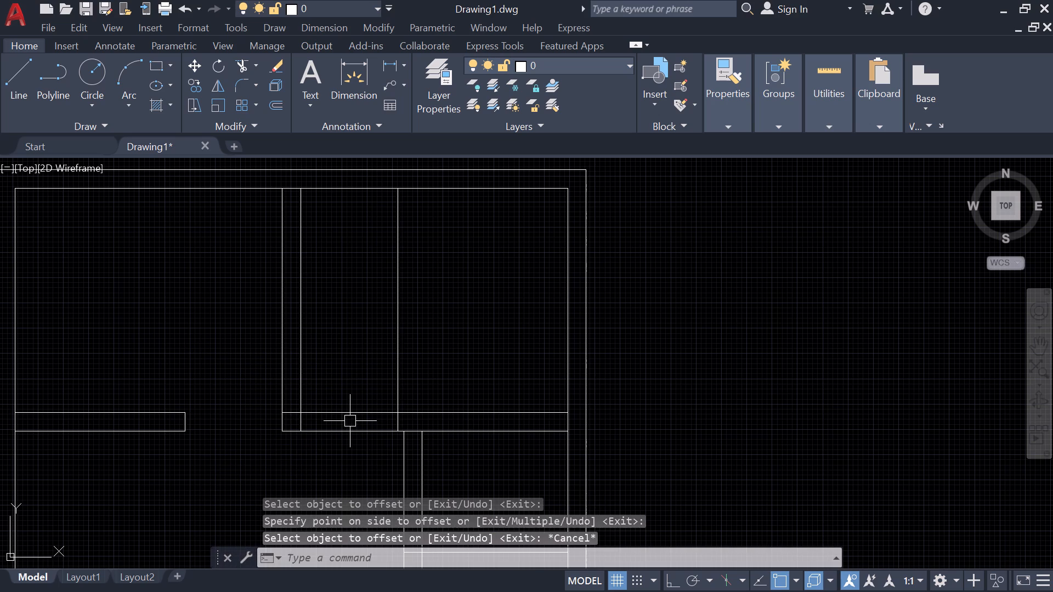
# Open the top-right room's 4' doorway by trimming its bottom wall lines beside the partition and the offset line above the wall.
pyautogui.write('tr')
pyautogui.press('space')
pyautogui.moveTo(343, 472); pyautogui.dragTo(463, 342)
pyautogui.scroll(-1, 391, 384)
pyautogui.moveTo(380, 411); pyautogui.dragTo(378, 404, button='middle')
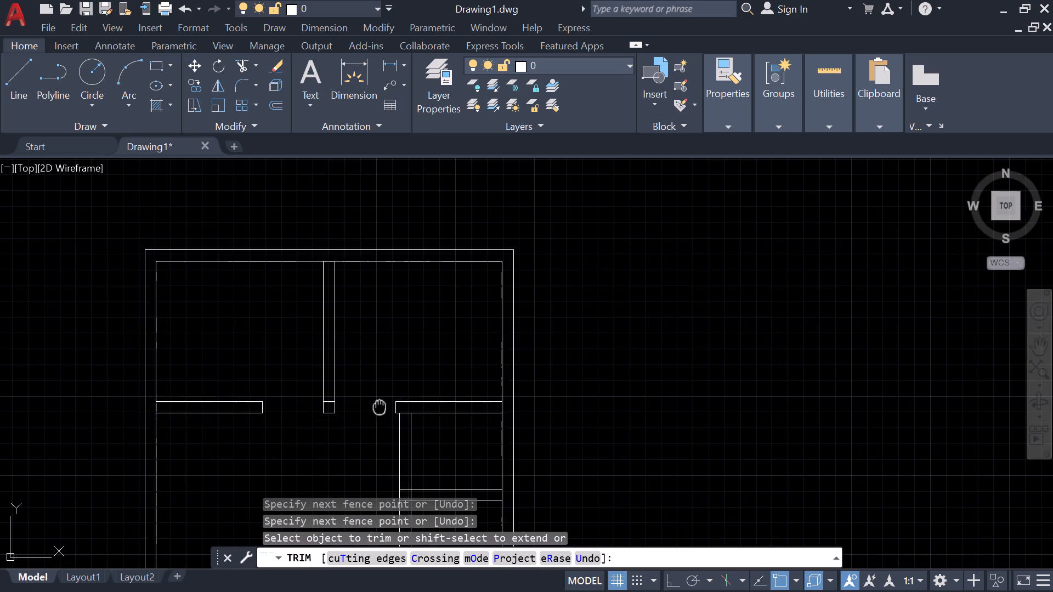
pyautogui.moveTo(378, 404); pyautogui.dragTo(374, 261, button='middle')
pyautogui.scroll(1, 395, 330)
pyautogui.moveTo(370, 414); pyautogui.dragTo(374, 213, button='middle')
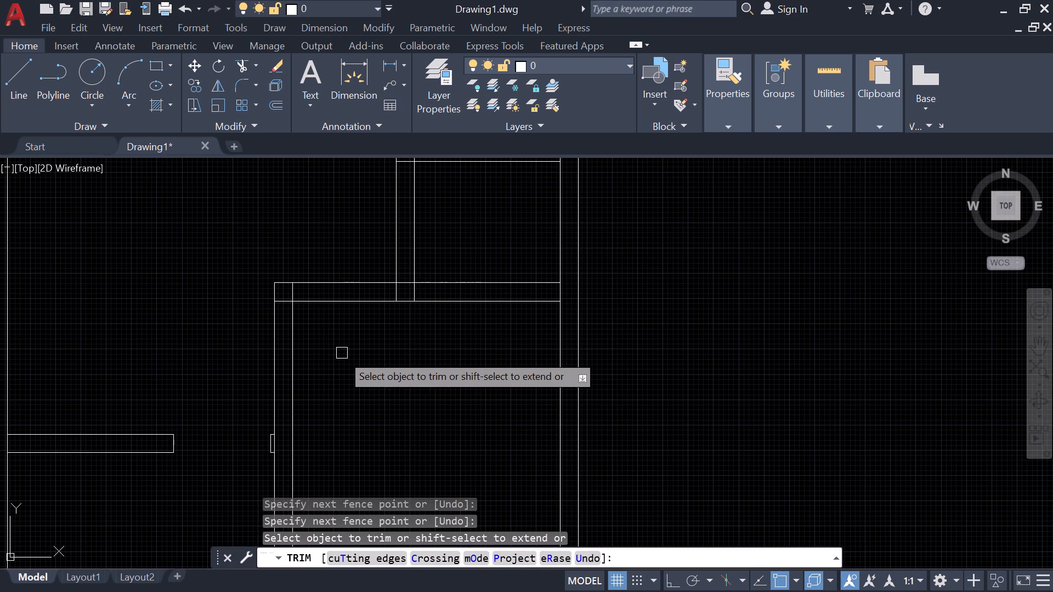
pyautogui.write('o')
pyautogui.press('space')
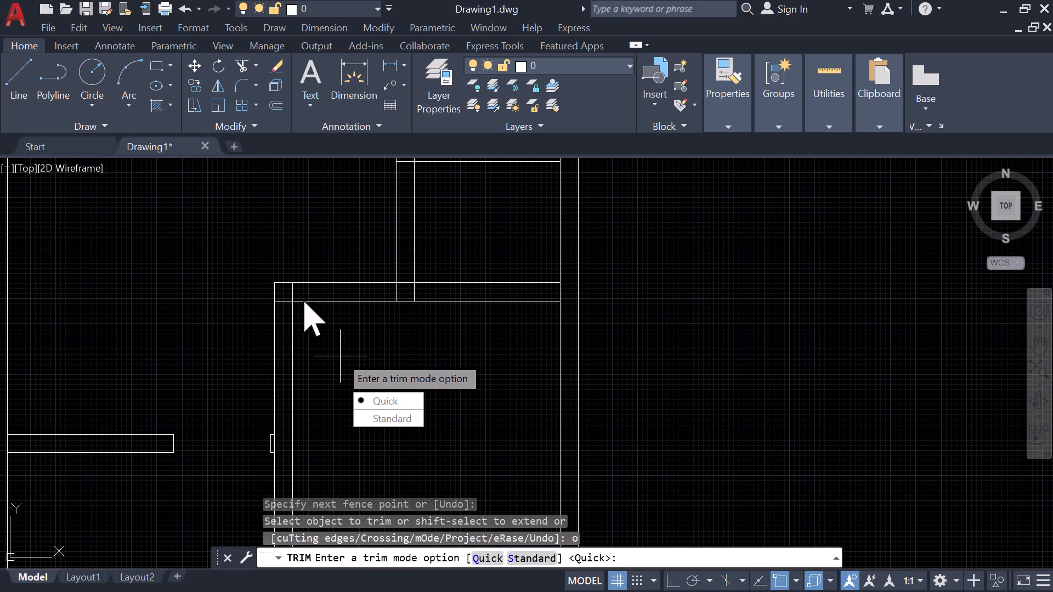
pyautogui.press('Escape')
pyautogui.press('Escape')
# Offset the inner line of the lower-right room's left wall 4' to the right.
pyautogui.write('o')
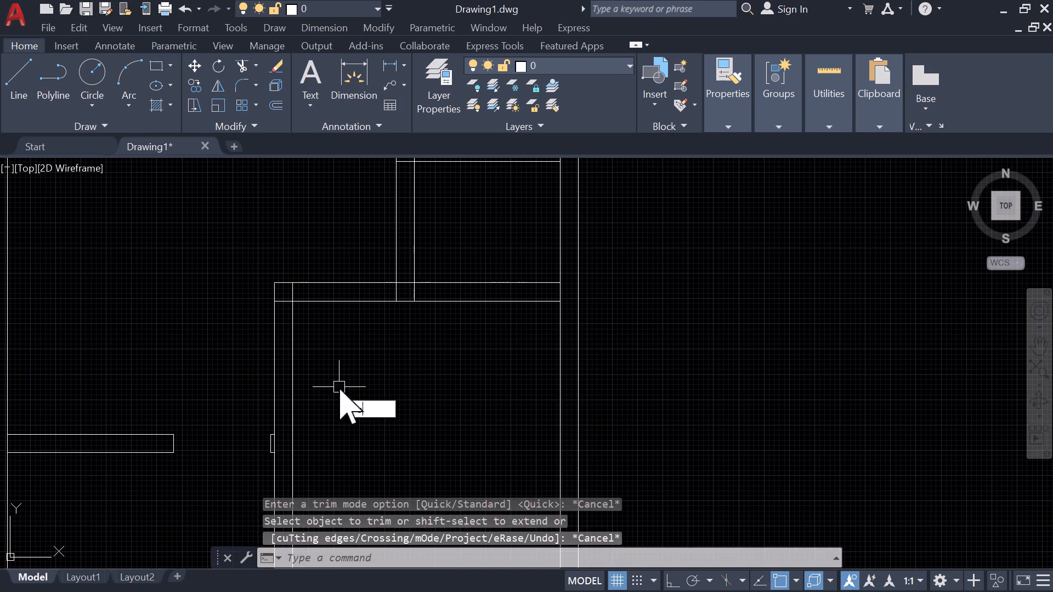
pyautogui.press('space')
pyautogui.write("4'")
pyautogui.press('Return')
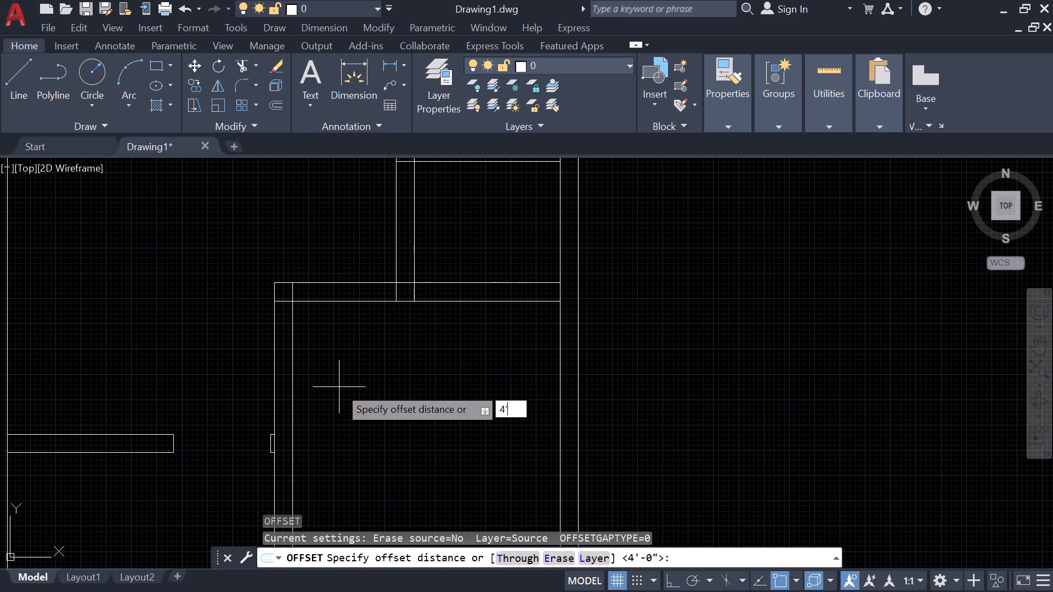
pyautogui.click(296, 293)
pyautogui.click(335, 303)
pyautogui.press('Escape')
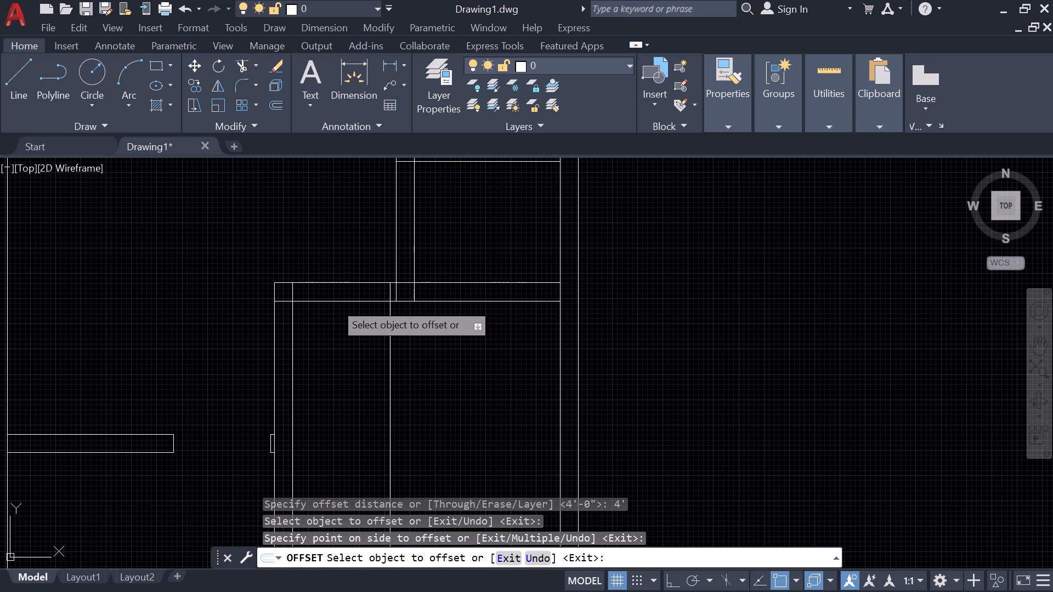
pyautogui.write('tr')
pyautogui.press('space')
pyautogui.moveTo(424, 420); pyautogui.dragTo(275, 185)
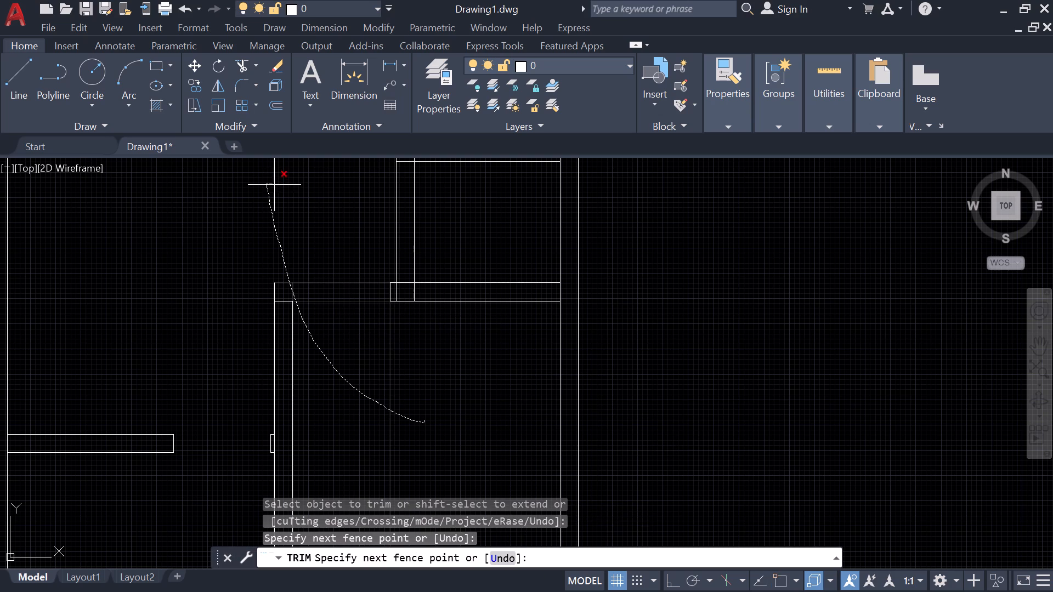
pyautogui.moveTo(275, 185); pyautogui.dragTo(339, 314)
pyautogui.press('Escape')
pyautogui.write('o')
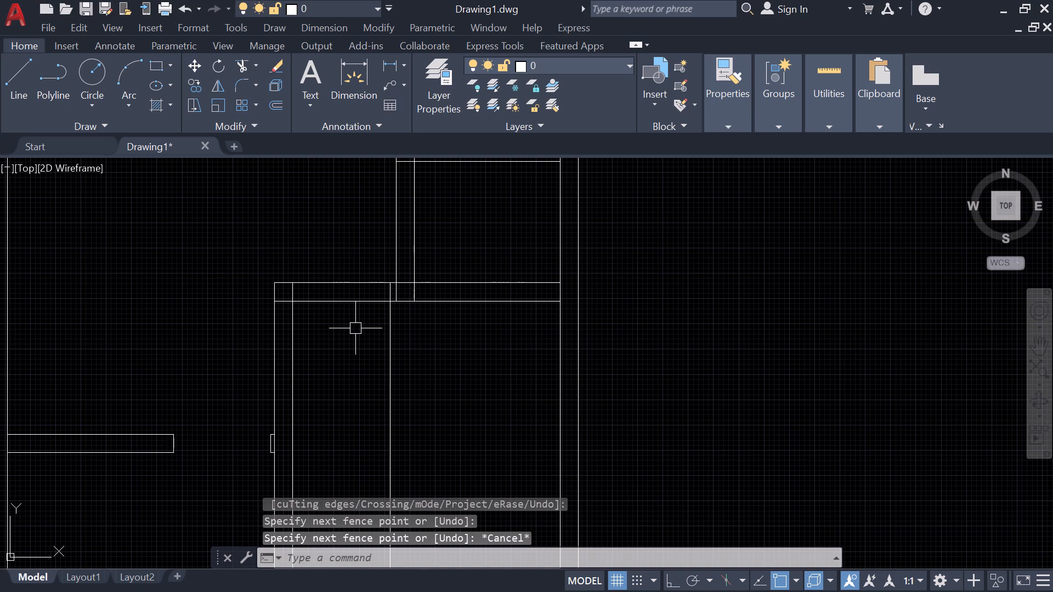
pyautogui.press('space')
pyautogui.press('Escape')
# Open the lower-right room's 4' doorway by trimming its top wall lines beside the left wall and the offset line below.
pyautogui.write('tr')
pyautogui.press('space')
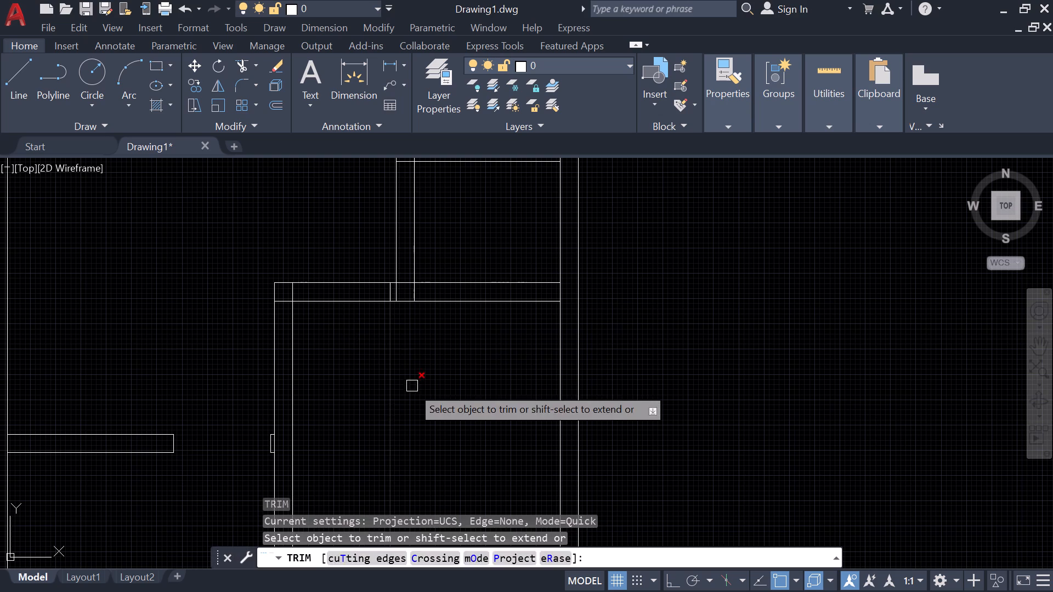
pyautogui.moveTo(414, 392); pyautogui.dragTo(336, 265)
# Trim the leftover lines across the facing ends of the two middle partitions and the small right-hand rooms' left wall lines crossing their bottom wall.
pyautogui.scroll(3, 362, 294)
pyautogui.moveTo(404, 263); pyautogui.dragTo(269, 482, button='middle')
pyautogui.scroll(-2, 269, 482)
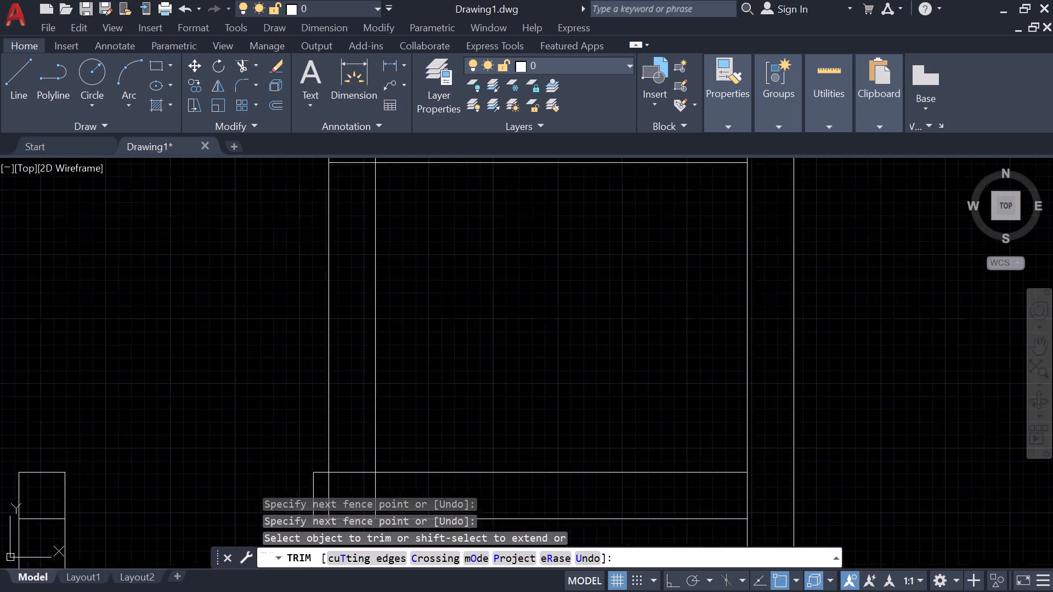
pyautogui.scroll(-1, 266, 464)
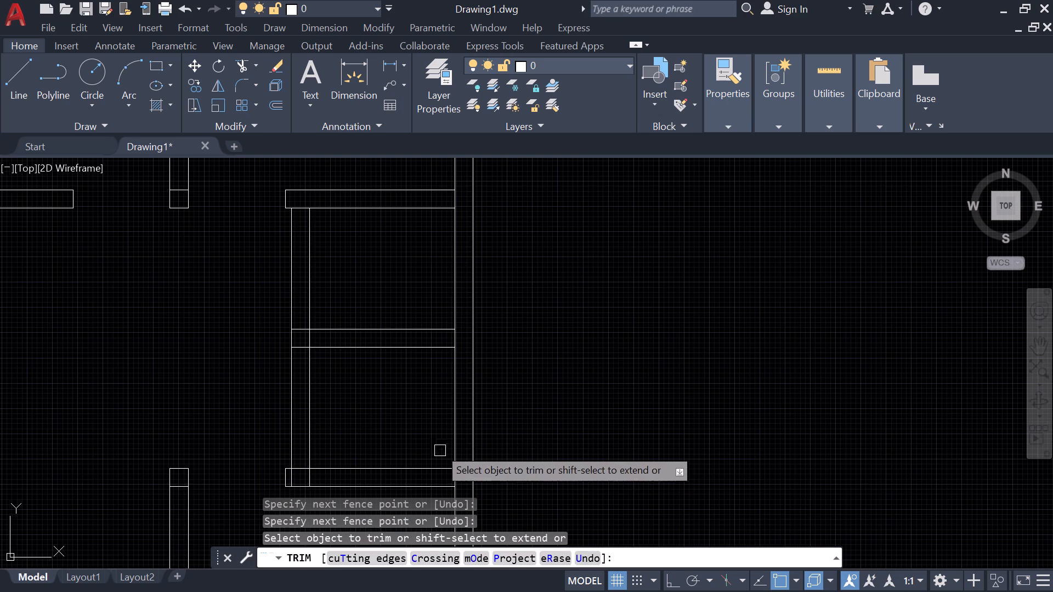
pyautogui.click(184, 488)
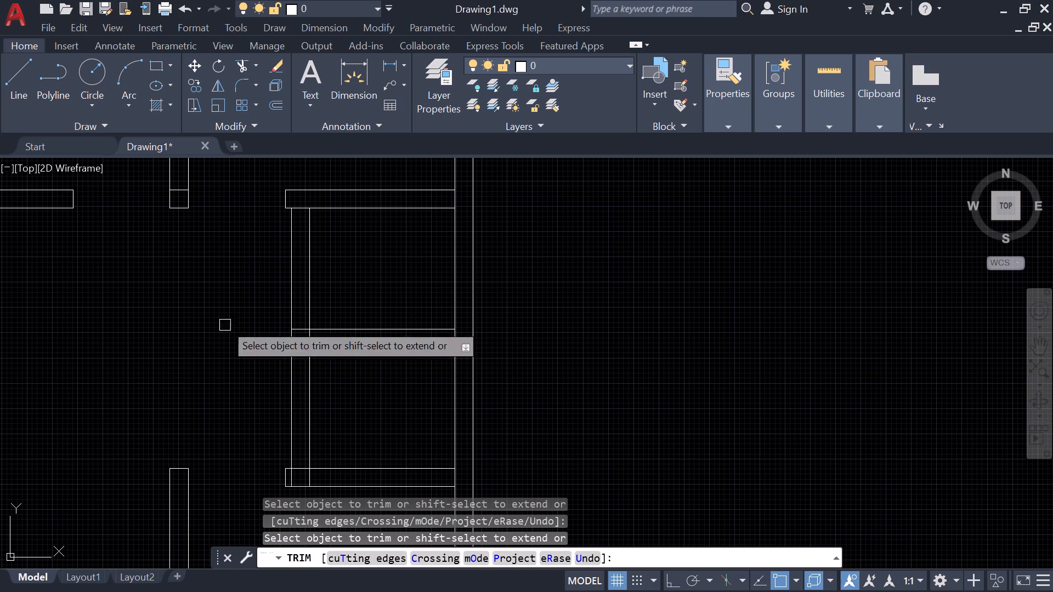
pyautogui.click(184, 189)
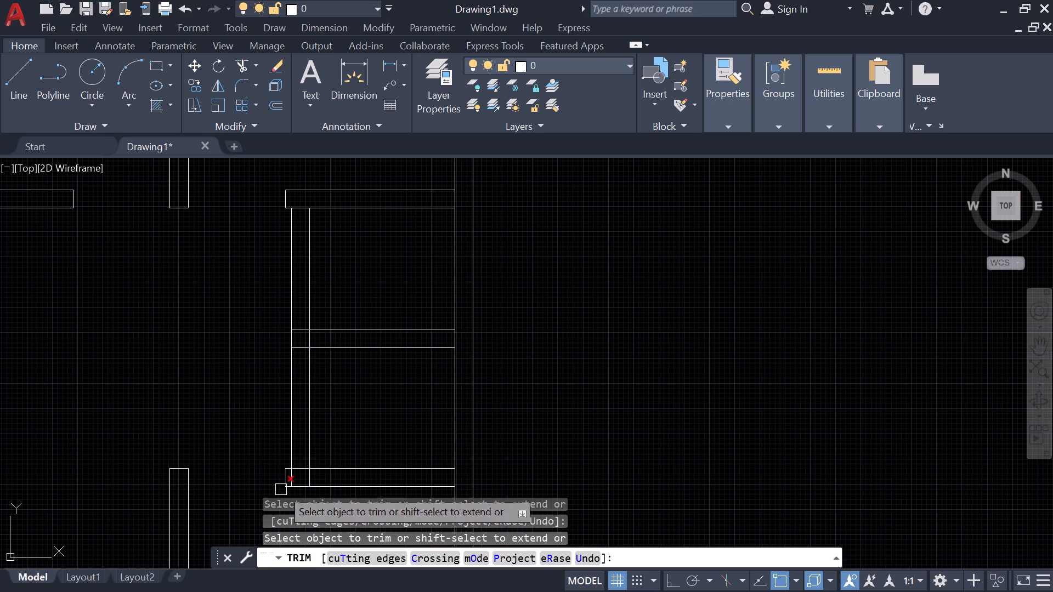
pyautogui.click(292, 477)
pyautogui.click(309, 477)
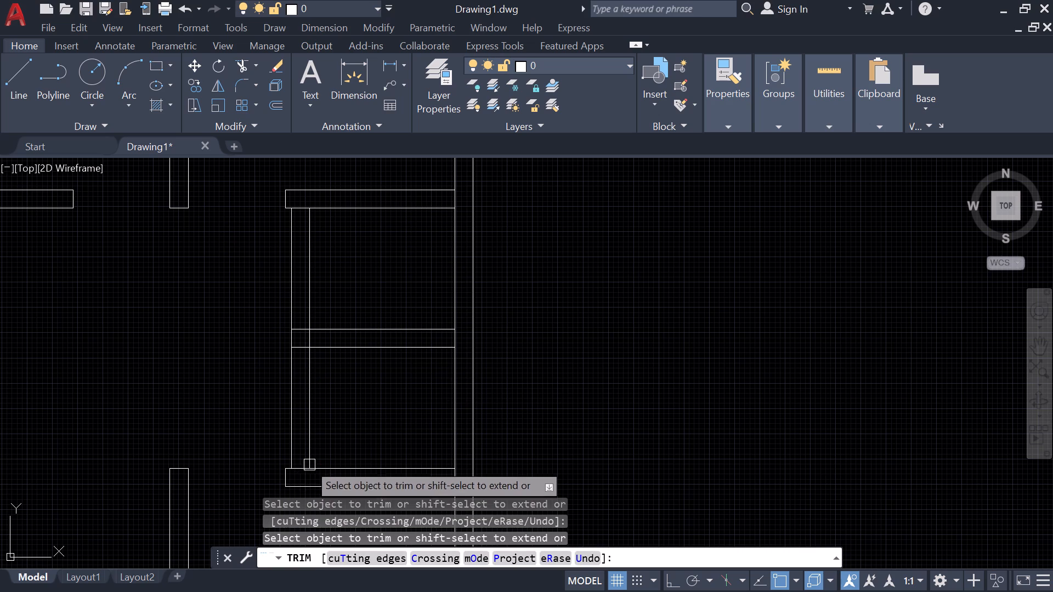
# Trim the lines crossing both end junctions of the wall between the two small right-hand rooms.
pyautogui.scroll(3, 305, 340)
pyautogui.moveTo(343, 340); pyautogui.dragTo(293, 336)
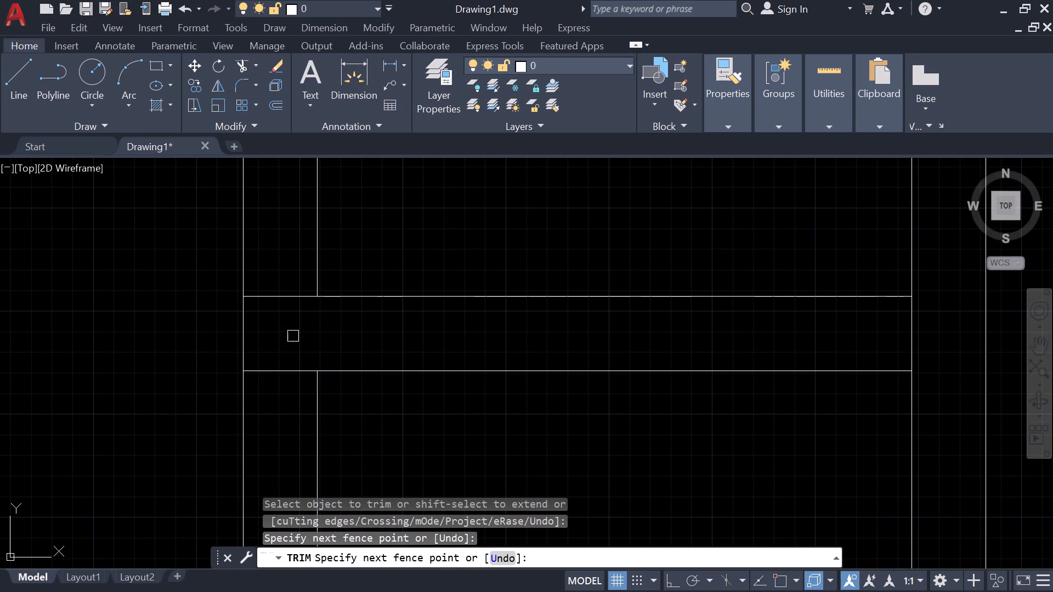
pyautogui.moveTo(282, 268); pyautogui.dragTo(297, 436)
pyautogui.scroll(-2, 308, 356)
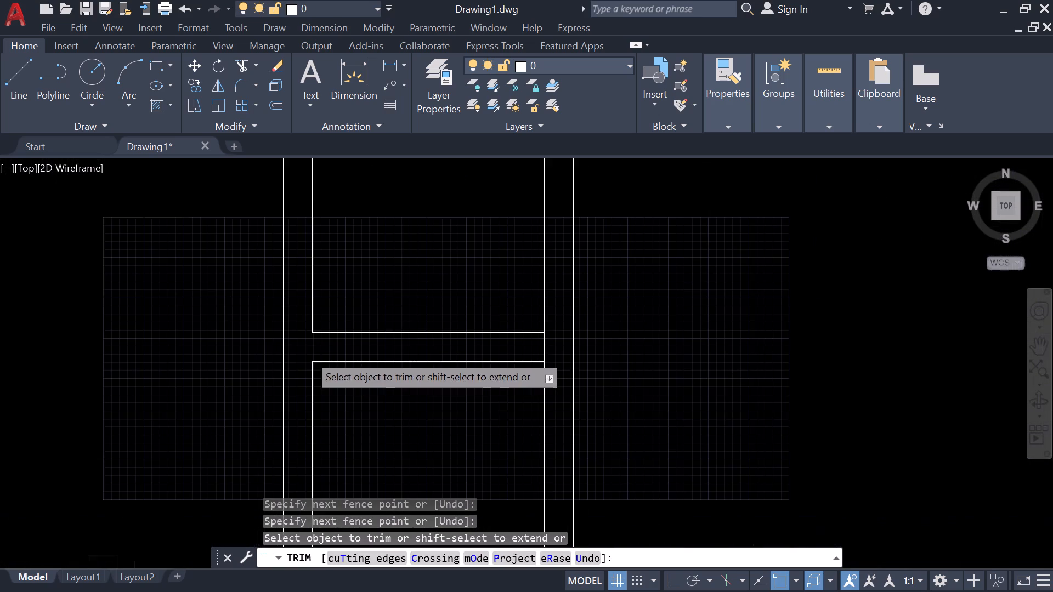
pyautogui.click(545, 350)
# Trim the lines crossing the upper small room's top wall junctions with its left wall and the right exterior wall.
pyautogui.scroll(-2, 492, 291)
pyautogui.moveTo(451, 334); pyautogui.dragTo(450, 349, button='middle')
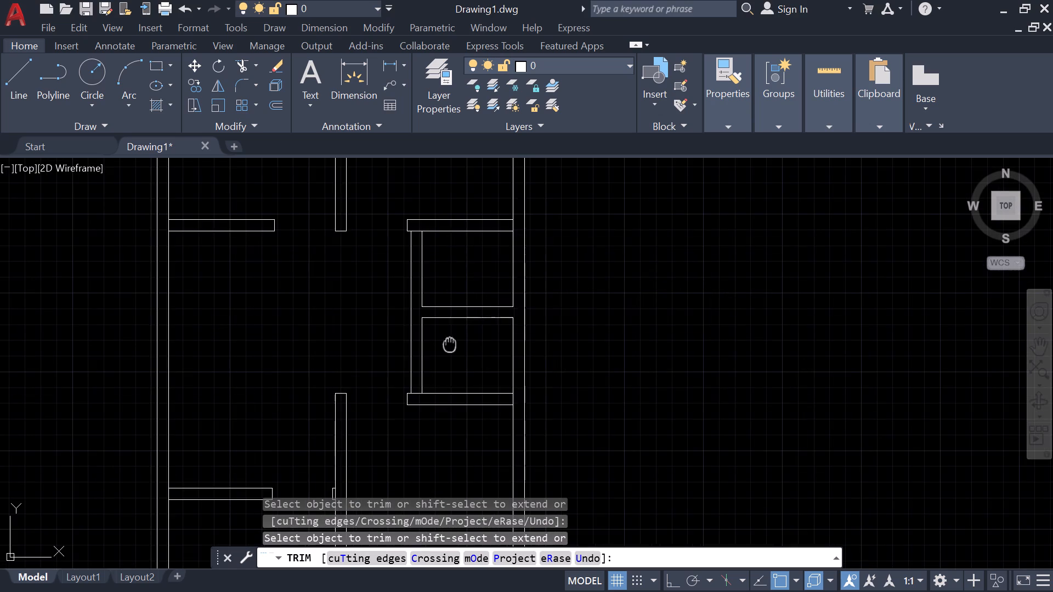
pyautogui.moveTo(450, 349); pyautogui.dragTo(443, 404, button='middle')
pyautogui.scroll(2, 406, 287)
pyautogui.click(412, 318)
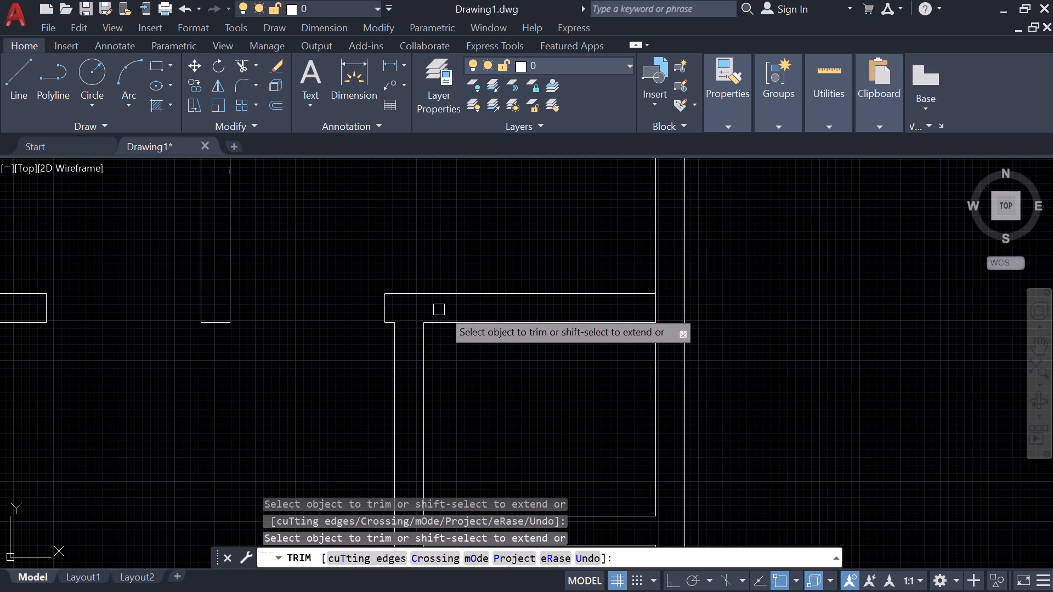
pyautogui.click(666, 306)
pyautogui.click(645, 308)
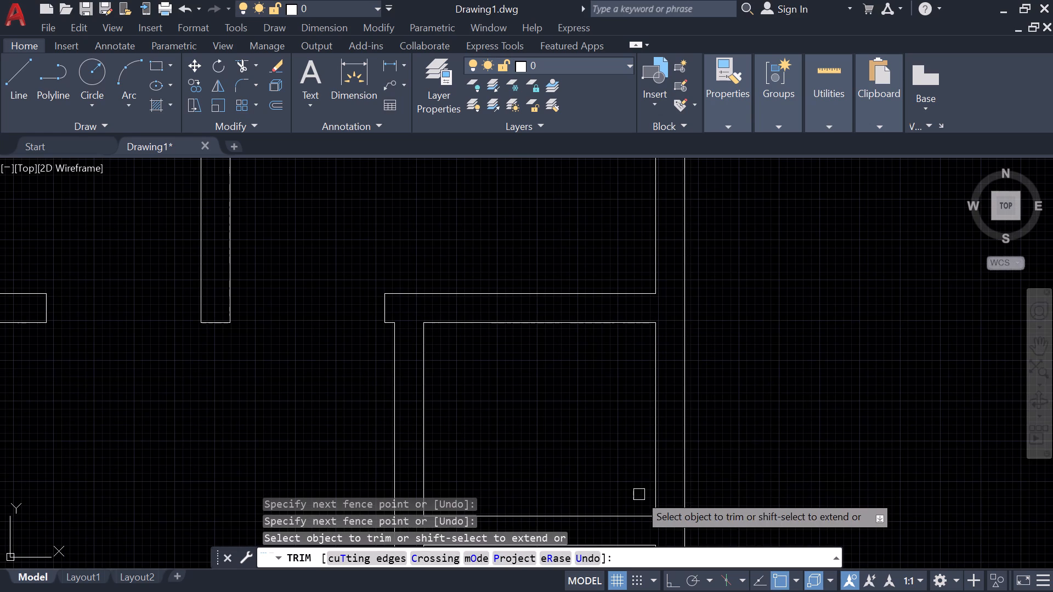
# Trim the right exterior wall's inner line where the lower small room's bottom wall meets it.
pyautogui.moveTo(634, 498); pyautogui.dragTo(514, 323, button='middle')
pyautogui.scroll(-1, 476, 248)
pyautogui.scroll(2, 499, 451)
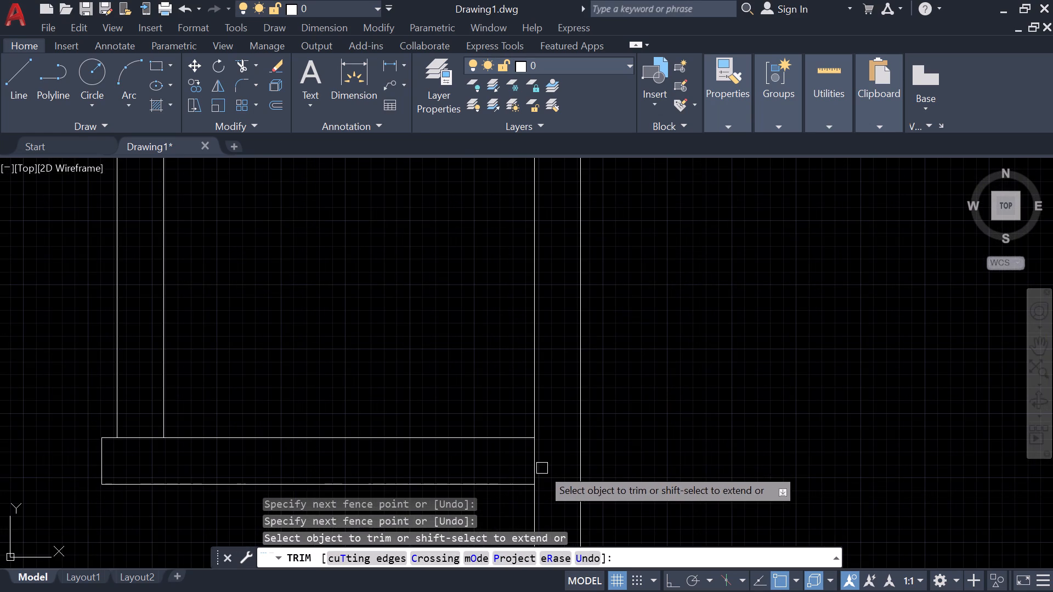
pyautogui.click(546, 468)
pyautogui.click(505, 457)
# Trim the top exterior wall's inner line where the partition between the two top rooms meets it.
pyautogui.scroll(-2, 501, 419)
pyautogui.moveTo(446, 426); pyautogui.dragTo(450, 532, button='middle')
pyautogui.moveTo(388, 288); pyautogui.dragTo(392, 431, button='middle')
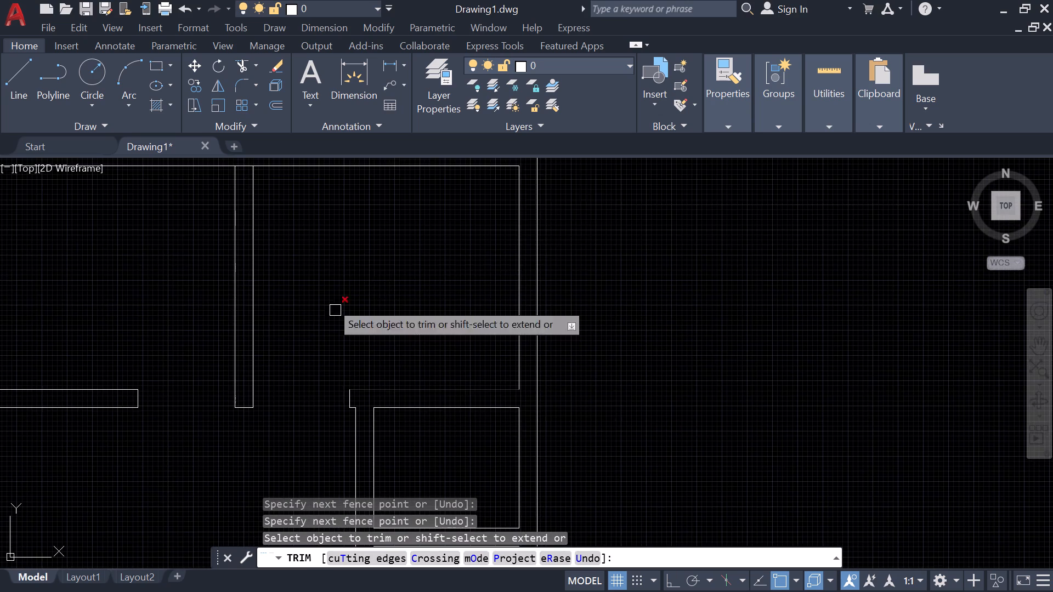
pyautogui.moveTo(301, 242); pyautogui.dragTo(305, 395, button='middle')
pyautogui.scroll(3, 261, 309)
pyautogui.moveTo(229, 308); pyautogui.dragTo(222, 412)
# Trim the left exterior wall's inner line where the top-left room's bottom wall meets it.
pyautogui.scroll(-2, 222, 409)
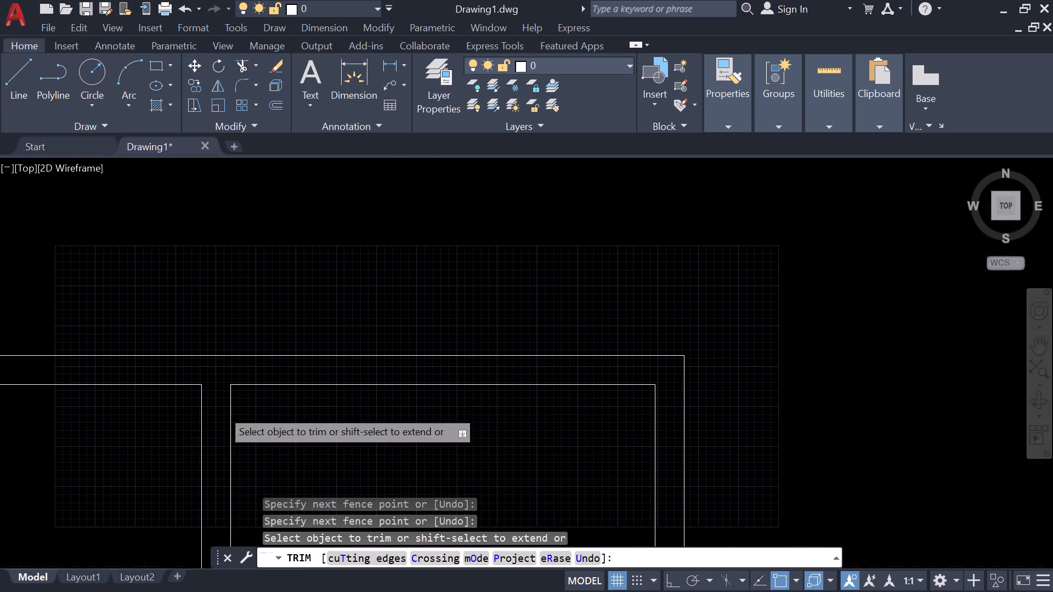
pyautogui.moveTo(114, 427); pyautogui.dragTo(395, 496, button='middle')
pyautogui.scroll(-2, 443, 497)
pyautogui.moveTo(380, 491); pyautogui.dragTo(420, 217, button='middle')
pyautogui.moveTo(339, 383); pyautogui.dragTo(376, 313, button='middle')
pyautogui.scroll(1, 370, 313)
pyautogui.scroll(2, 355, 238)
pyautogui.click(361, 303)
# Trim the left exterior wall's inner line where the lower-left partition meets it.
pyautogui.scroll(-2, 396, 310)
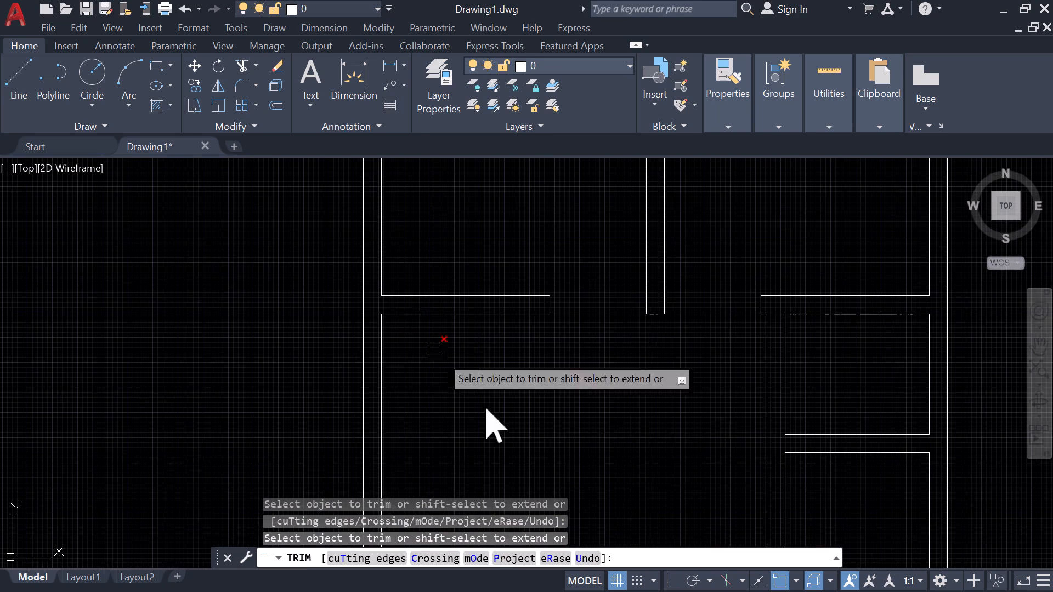
pyautogui.moveTo(469, 393); pyautogui.dragTo(397, 202, button='middle')
pyautogui.scroll(-1, 466, 384)
pyautogui.moveTo(412, 430); pyautogui.dragTo(495, 348, button='middle')
pyautogui.scroll(3, 412, 430)
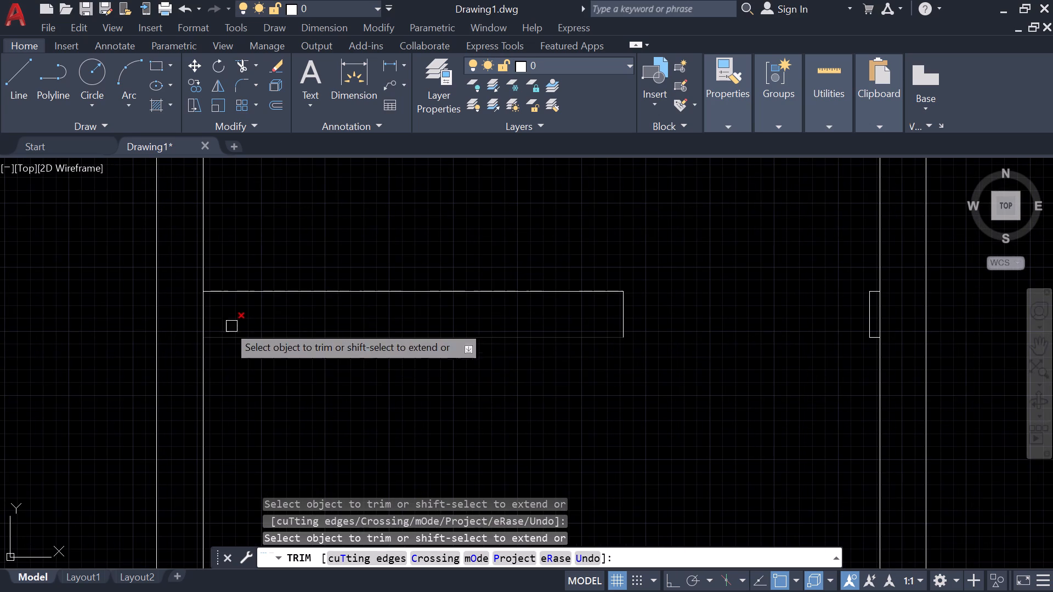
pyautogui.moveTo(195, 316); pyautogui.dragTo(205, 317)
# Trim the crossing lines at the lower-right room's bottom-left wall corner and the leftover line inside its bottom wall.
pyautogui.scroll(-2, 598, 407)
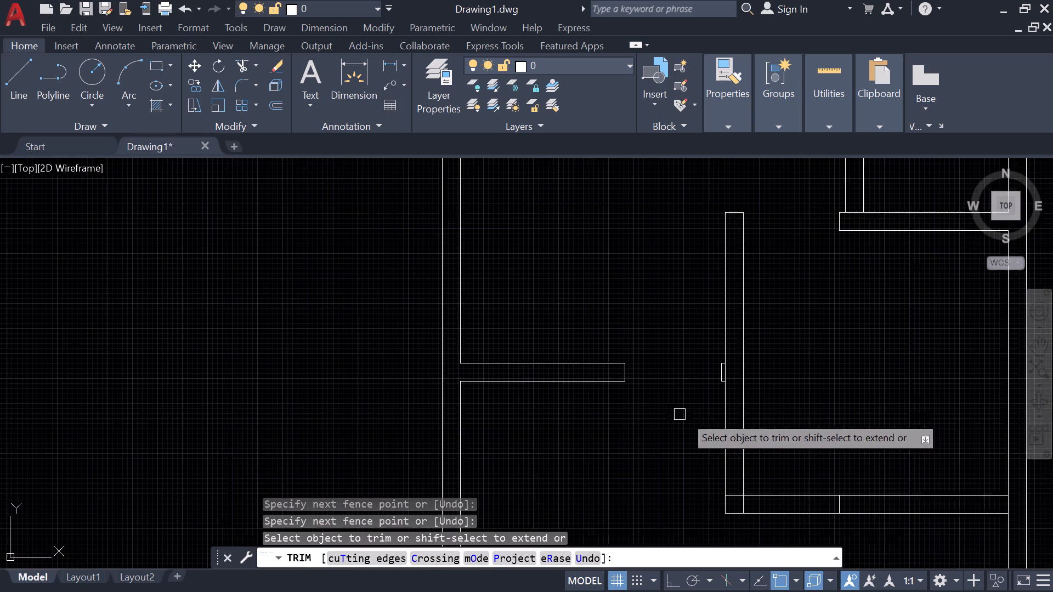
pyautogui.moveTo(691, 419); pyautogui.dragTo(590, 316, button='middle')
pyautogui.scroll(1, 590, 406)
pyautogui.scroll(-1, 590, 306)
pyautogui.scroll(2, 640, 391)
pyautogui.moveTo(684, 409); pyautogui.dragTo(620, 365)
pyautogui.moveTo(927, 418); pyautogui.dragTo(827, 431)
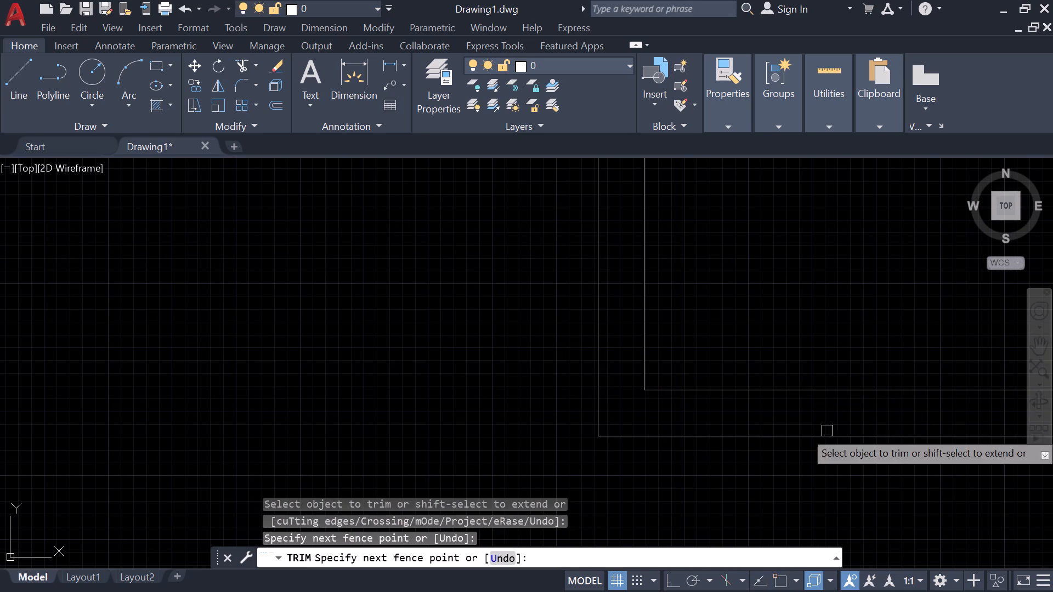
# Trim the right exterior wall's inner line where the lower-right room's bottom wall meets it.
pyautogui.scroll(-1, 854, 414)
pyautogui.moveTo(922, 461); pyautogui.dragTo(387, 346, button='middle')
pyautogui.scroll(-1, 389, 348)
pyautogui.scroll(2, 530, 318)
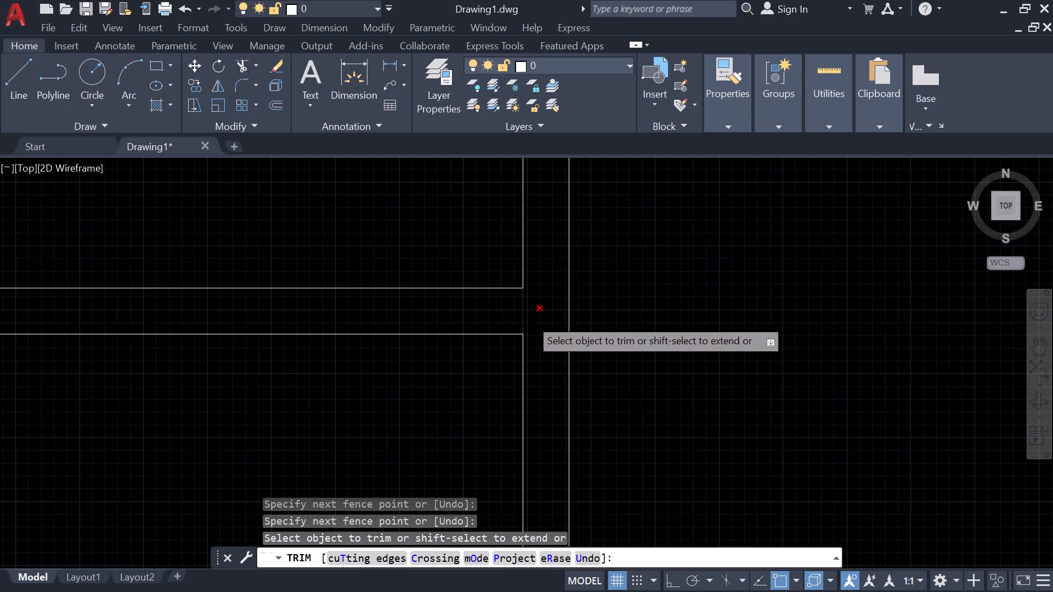
pyautogui.click(522, 318)
# Review the wall junctions across the whole floor plan for remaining crossing lines.
pyautogui.scroll(-2, 528, 351)
pyautogui.moveTo(426, 434); pyautogui.dragTo(672, 243, button='middle')
pyautogui.scroll(-1, 624, 246)
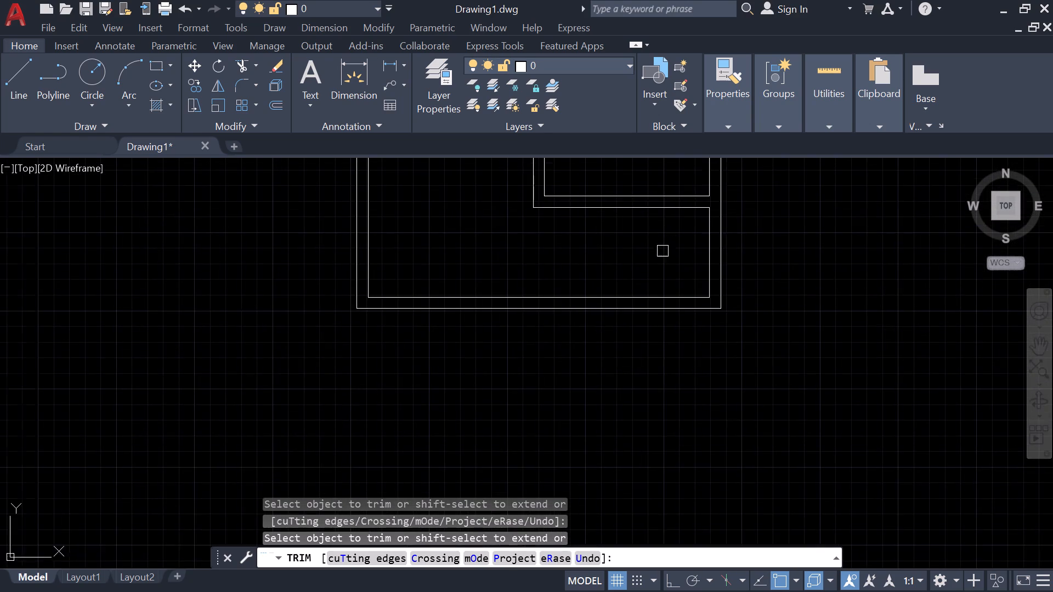
pyautogui.moveTo(652, 259); pyautogui.dragTo(651, 448, button='middle')
pyautogui.moveTo(632, 286); pyautogui.dragTo(621, 389, button='middle')
pyautogui.moveTo(530, 260); pyautogui.dragTo(508, 401, button='middle')
pyautogui.scroll(-1, 497, 339)
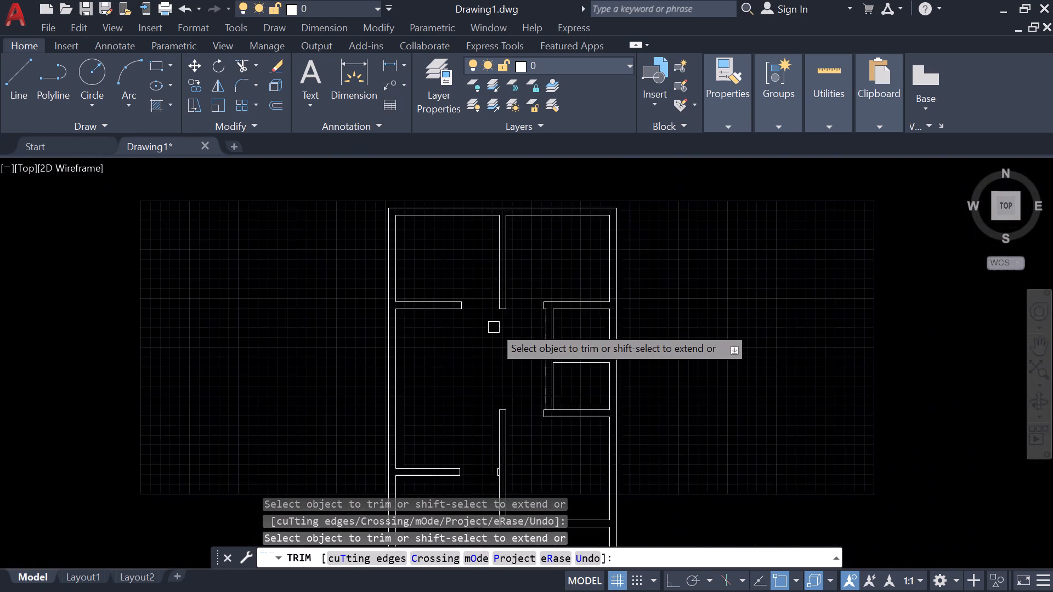
pyautogui.scroll(-1, 494, 324)
pyautogui.scroll(3, 493, 311)
pyautogui.moveTo(493, 312); pyautogui.dragTo(460, 285, button='middle')
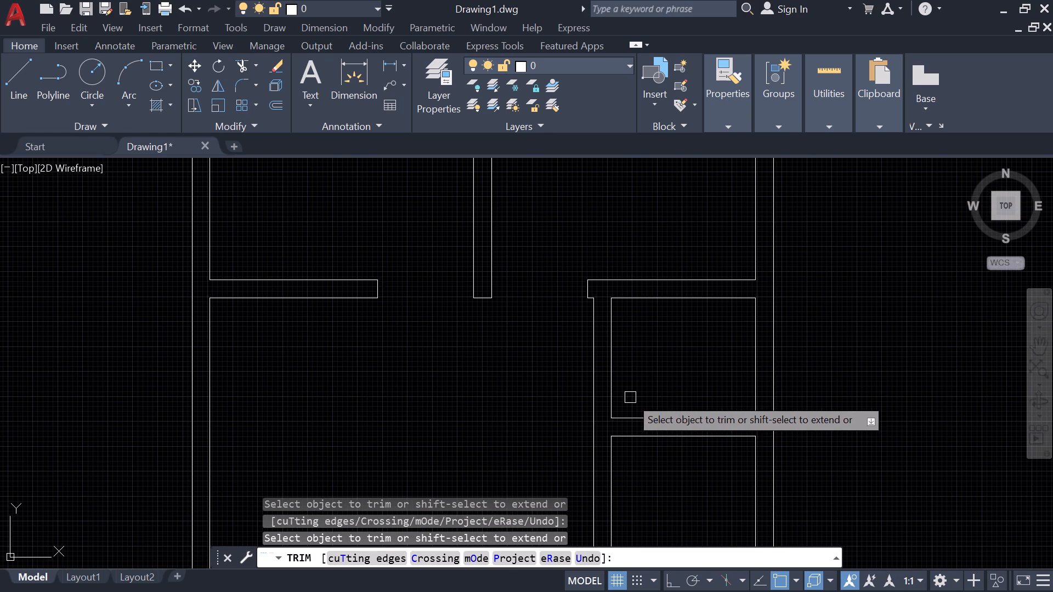
pyautogui.press('Escape')
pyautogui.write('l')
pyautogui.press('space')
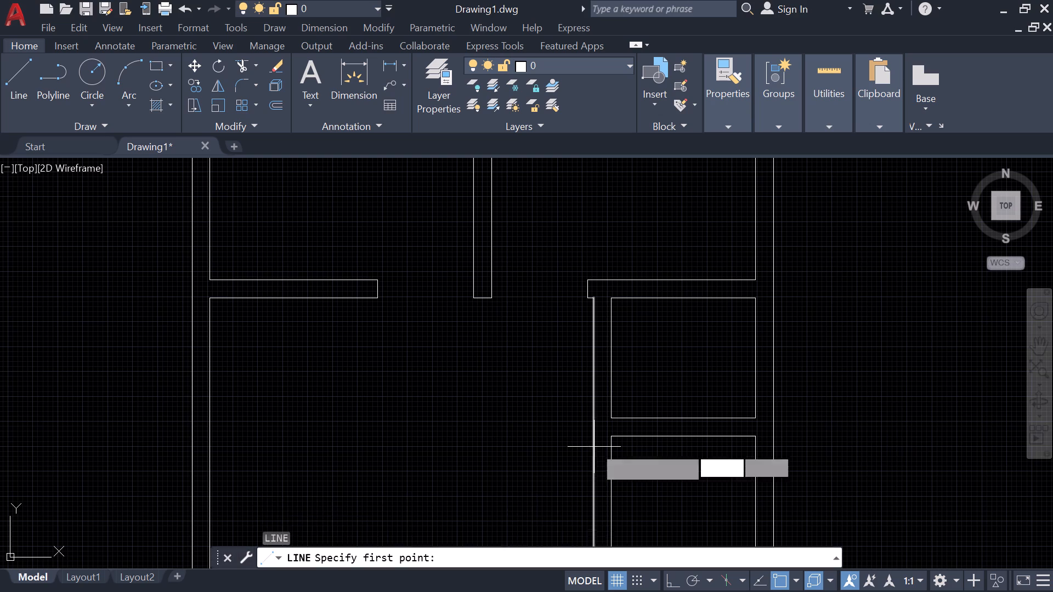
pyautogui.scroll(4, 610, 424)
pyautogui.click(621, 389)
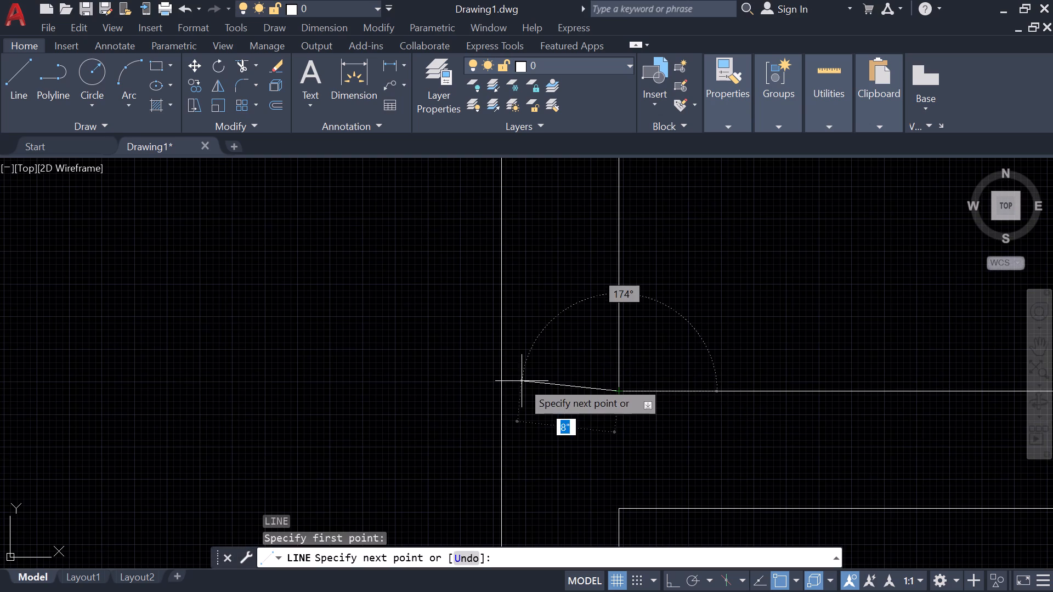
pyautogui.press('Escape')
# Draw a short line across the small rooms' left wall, from the lower small room's top-left corner to the wall's outer line.
pyautogui.scroll(-3, 540, 369)
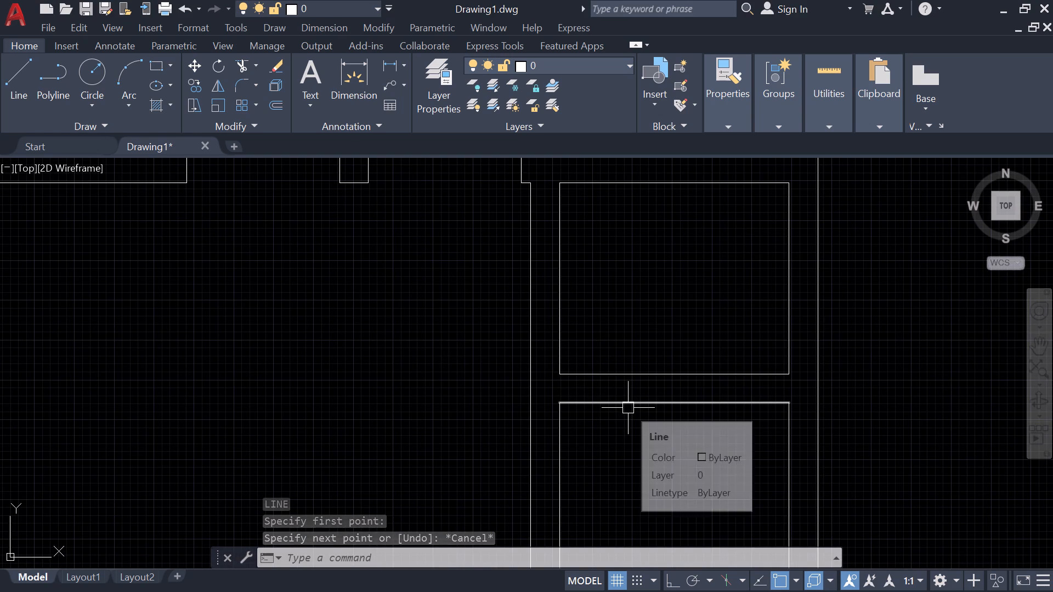
pyautogui.write('l')
pyautogui.press('space')
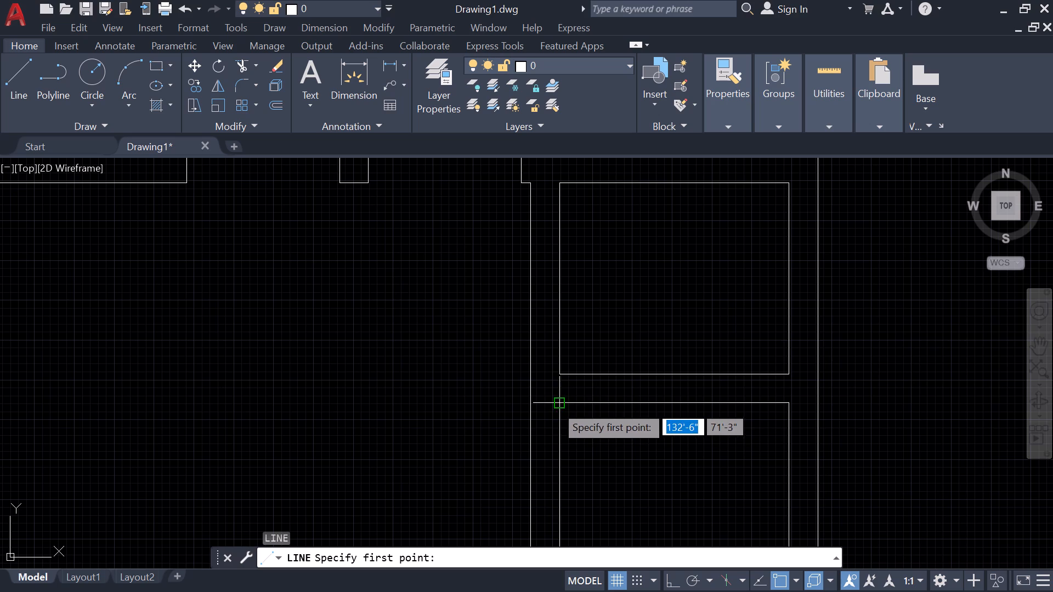
pyautogui.click(562, 404)
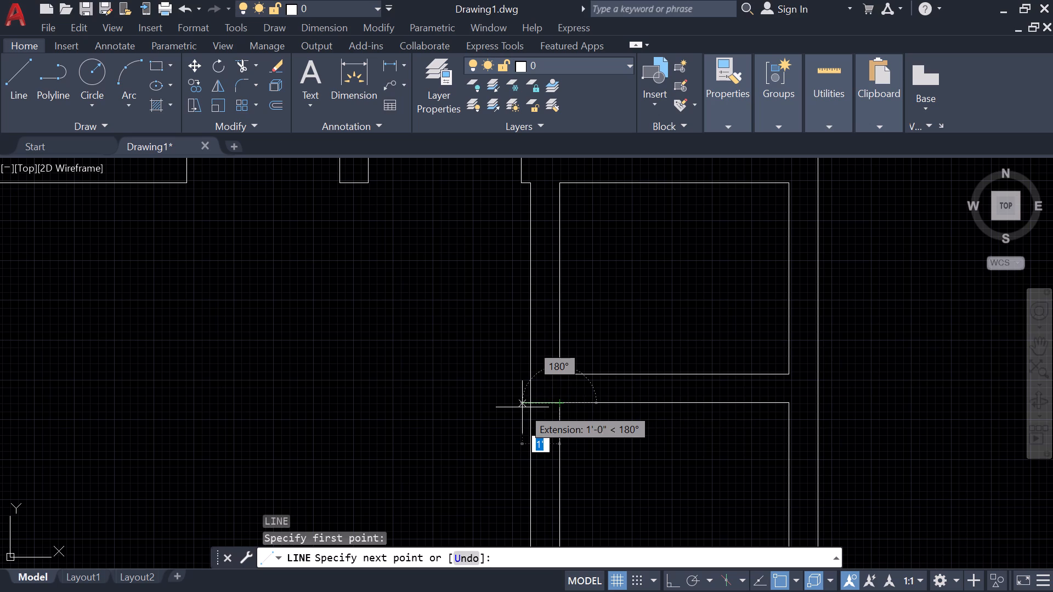
pyautogui.click(526, 404)
pyautogui.press('Escape')
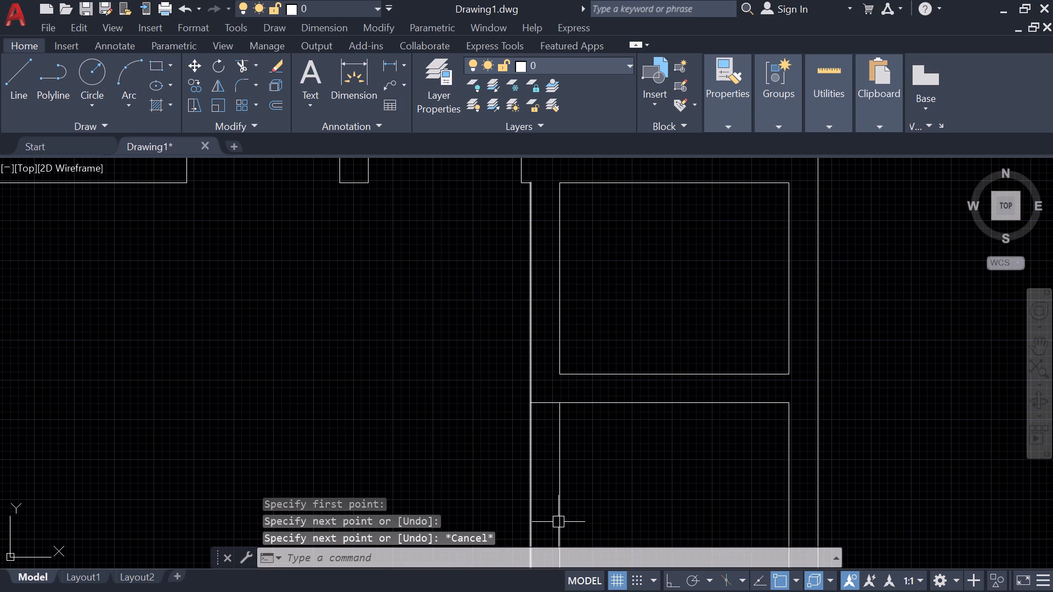
# Offset the short line across the lower small room's left wall 4' downward.
pyautogui.write("o 4'")
pyautogui.press('Return')
pyautogui.click(547, 406)
pyautogui.scroll(-2, 554, 488)
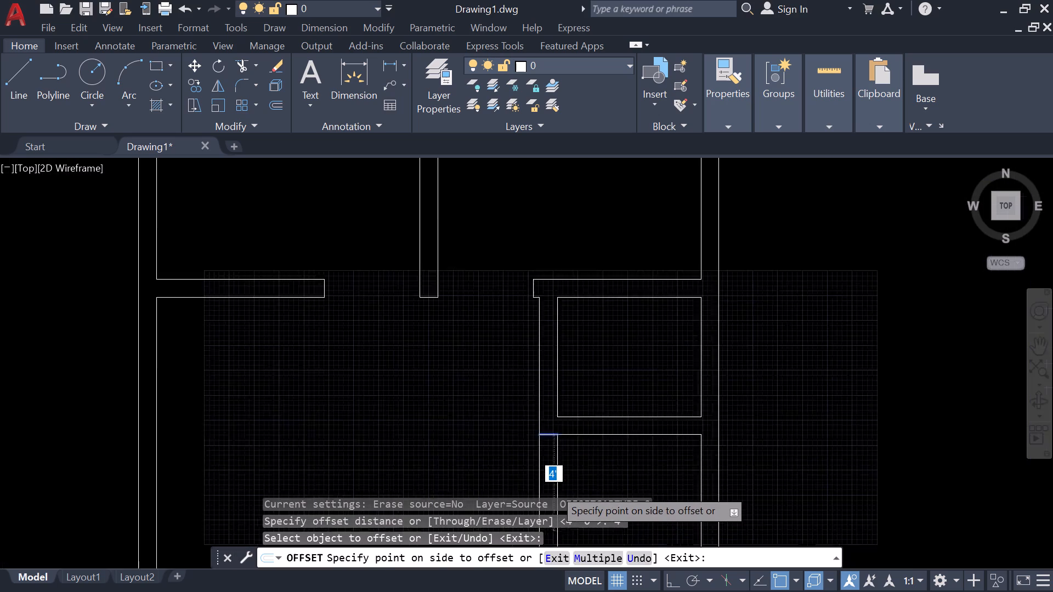
pyautogui.moveTo(552, 483); pyautogui.dragTo(528, 394, button='middle')
pyautogui.click(528, 394)
pyautogui.scroll(1, 532, 400)
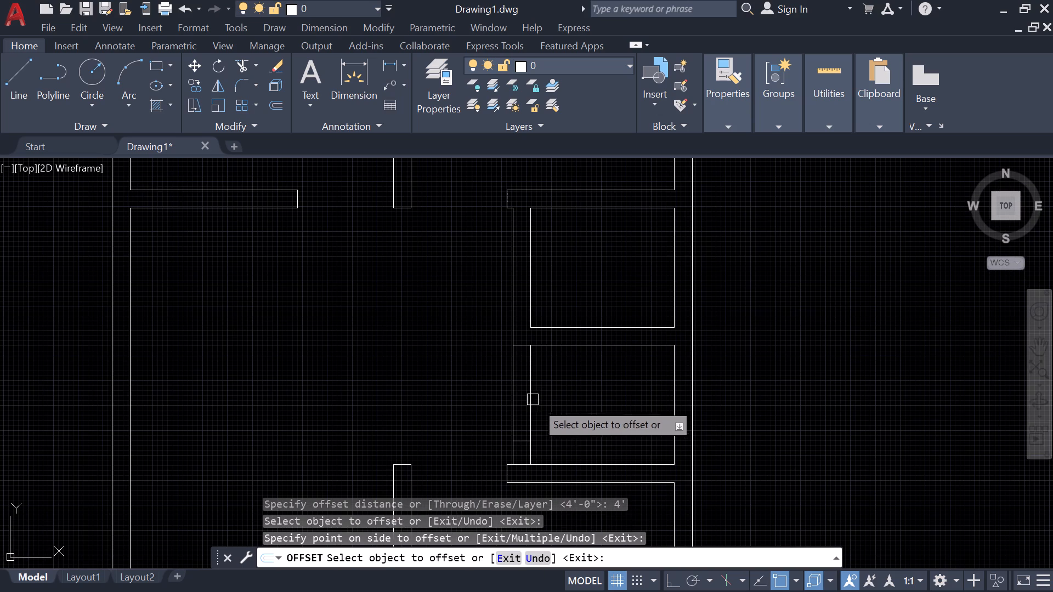
# Undo the 4' offset and offset the short line across the lower small room's left wall 3' downward instead.
pyautogui.press('Escape')
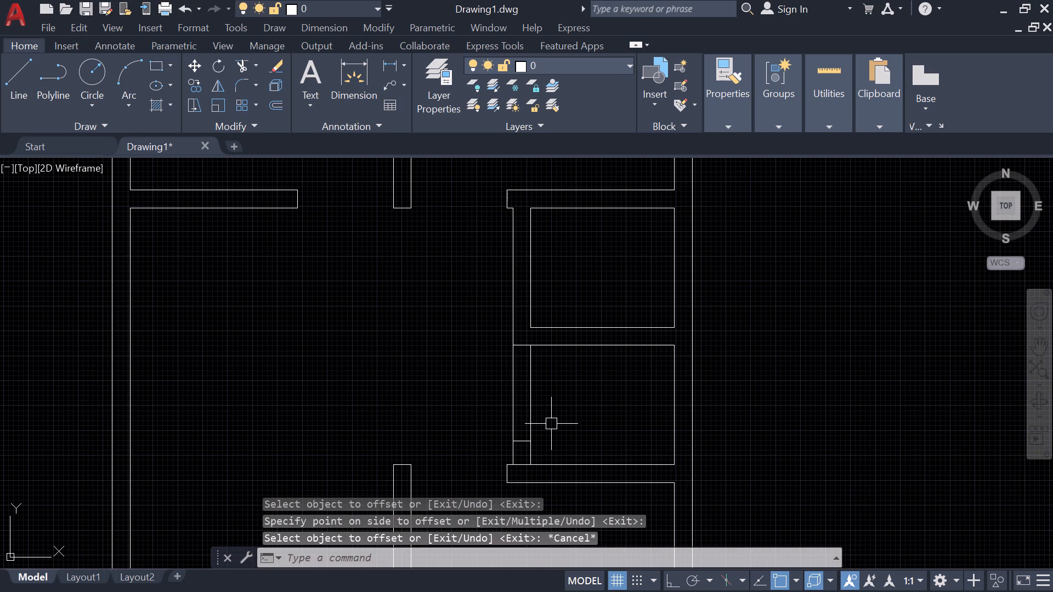
pyautogui.hotkey('ctrl', 'z')
pyautogui.write('o')
pyautogui.press('space')
pyautogui.write("3'")
pyautogui.press('Return')
pyautogui.click(521, 351)
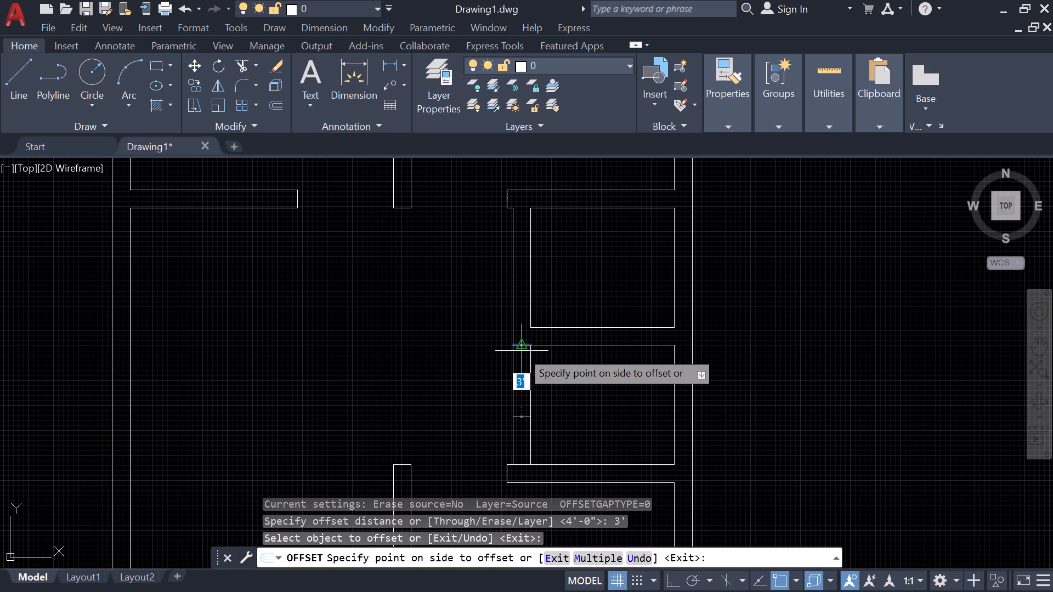
pyautogui.click(529, 361)
pyautogui.press('Escape')
# Trim the lower small room's left wall lines between the two short lines to open a 3' doorway.
pyautogui.write('tr')
pyautogui.press('space')
pyautogui.moveTo(553, 379); pyautogui.dragTo(486, 372)
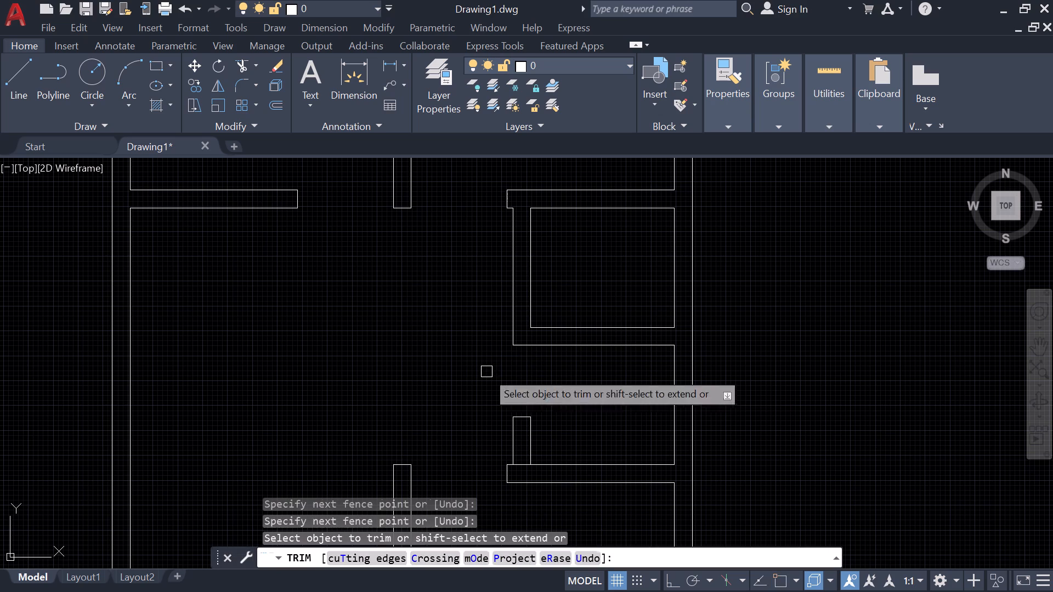
pyautogui.press('Escape')
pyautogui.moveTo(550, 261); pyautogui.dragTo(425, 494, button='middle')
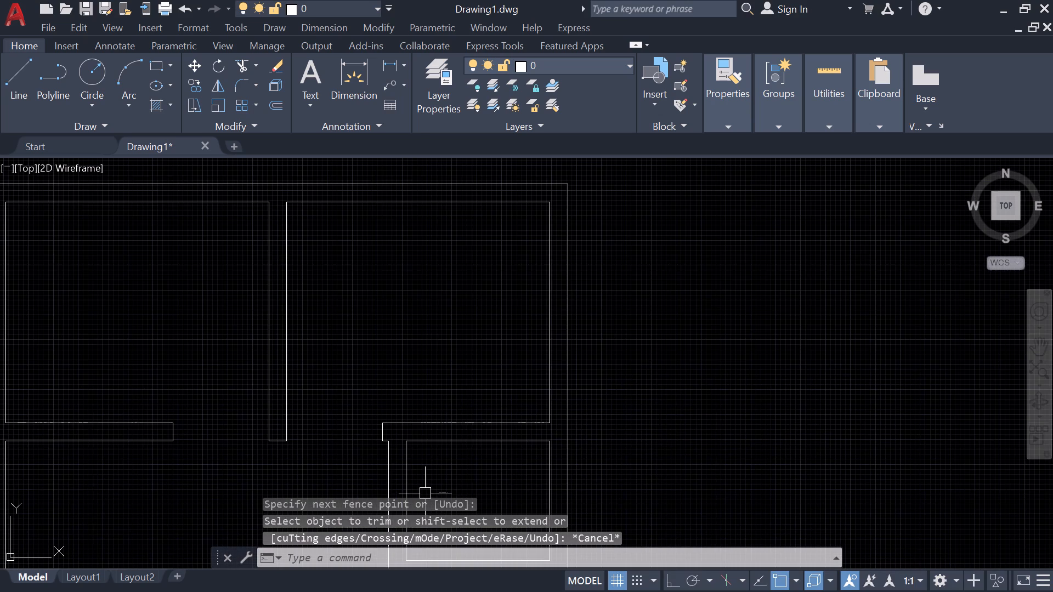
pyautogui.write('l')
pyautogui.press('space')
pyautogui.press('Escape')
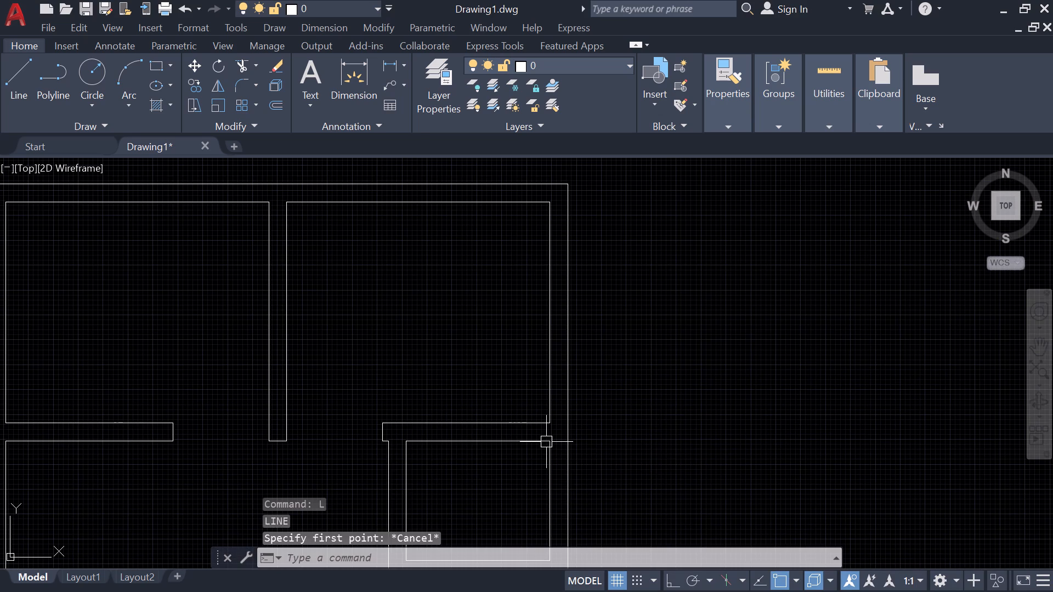
# Draw a short line across the right end of the upper small room's top wall, along the exterior wall's inner face.
pyautogui.write('l')
pyautogui.press('space')
pyautogui.click(553, 423)
pyautogui.click(547, 436)
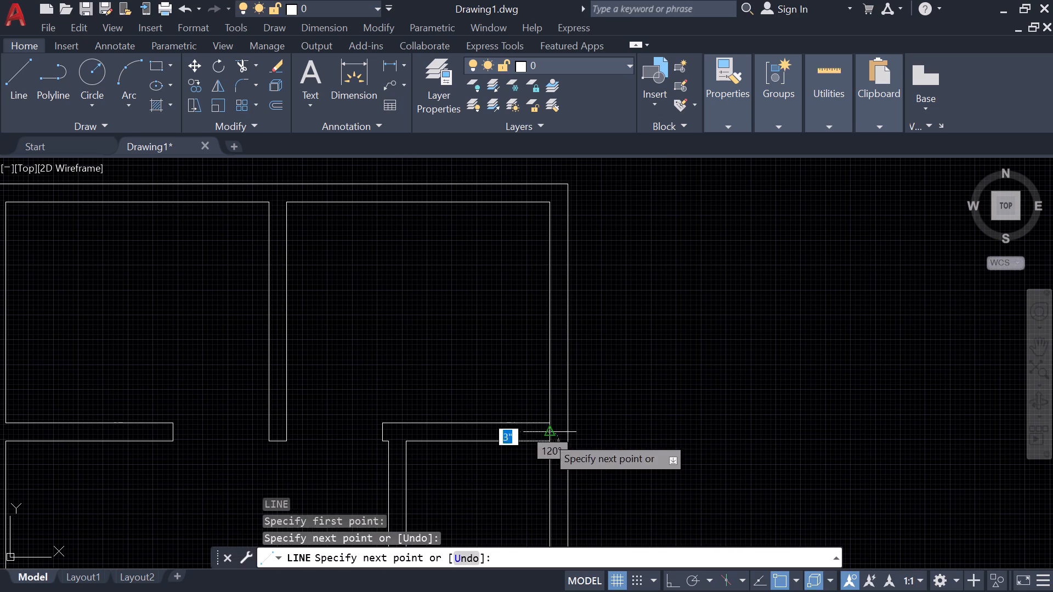
pyautogui.press('Escape')
# Offset the short line at the right end of the upper small room's top wall 3' to the left.
pyautogui.write('o')
pyautogui.press('space')
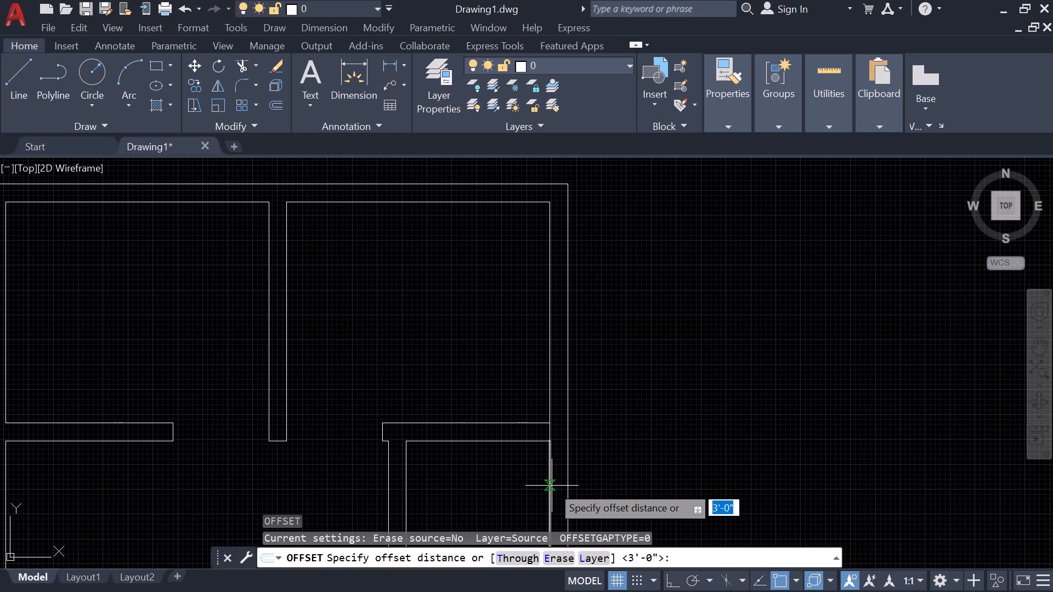
pyautogui.press('3')
pyautogui.press("'")
pyautogui.press('Return')
pyautogui.scroll(1, 553, 452)
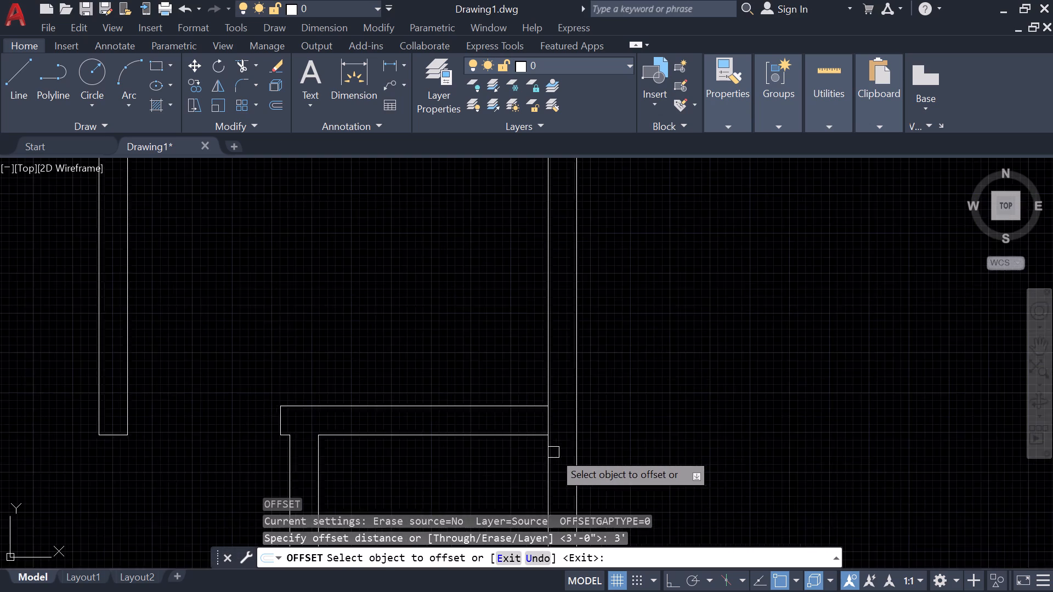
pyautogui.scroll(1, 553, 452)
pyautogui.click(543, 406)
pyautogui.click(488, 395)
pyautogui.press('Escape')
# Trim the upper small room's top wall lines between the offset line and the exterior wall to open a 3' doorway.
pyautogui.write('tr')
pyautogui.press('space')
pyautogui.moveTo(483, 365); pyautogui.dragTo(485, 469)
pyautogui.scroll(-2, 469, 451)
pyautogui.press('Escape')
# Trim the bottom wall's upper line where the lower small room's short left wall stub joins it.
pyautogui.moveTo(455, 434); pyautogui.dragTo(548, 441, button='middle')
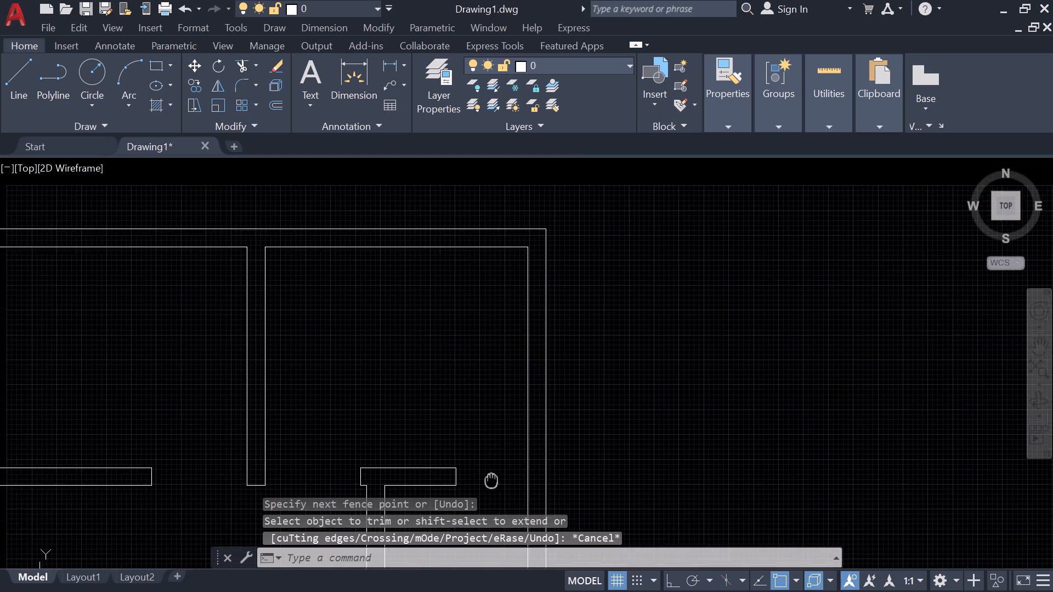
pyautogui.moveTo(548, 441); pyautogui.dragTo(599, 280, button='middle')
pyautogui.scroll(-1, 599, 280)
pyautogui.scroll(-1, 561, 398)
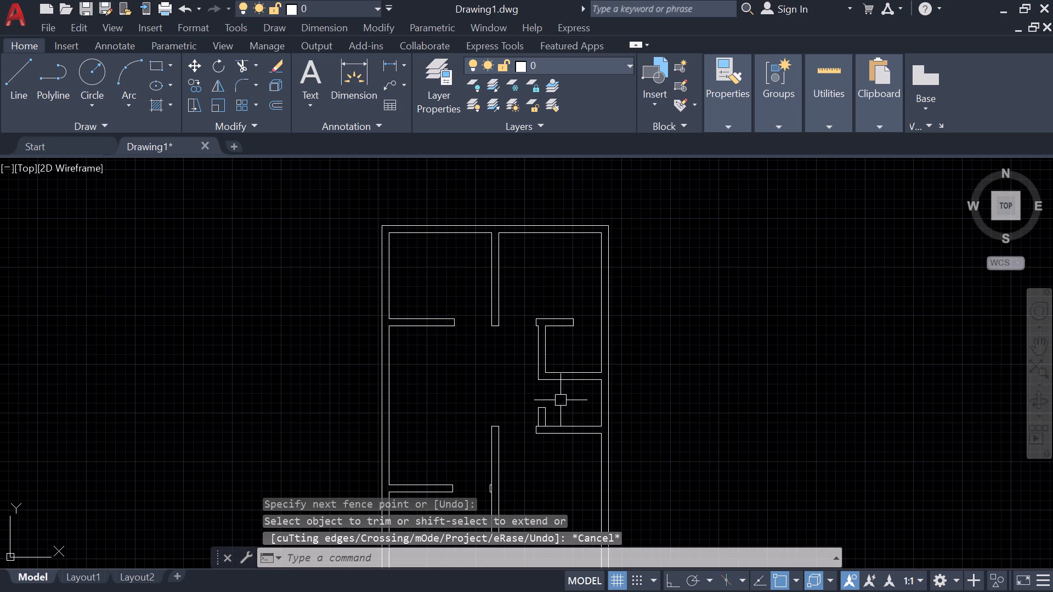
pyautogui.write('tr')
pyautogui.press('space')
pyautogui.scroll(4, 546, 424)
pyautogui.moveTo(529, 426); pyautogui.dragTo(533, 453)
pyautogui.scroll(-3, 534, 456)
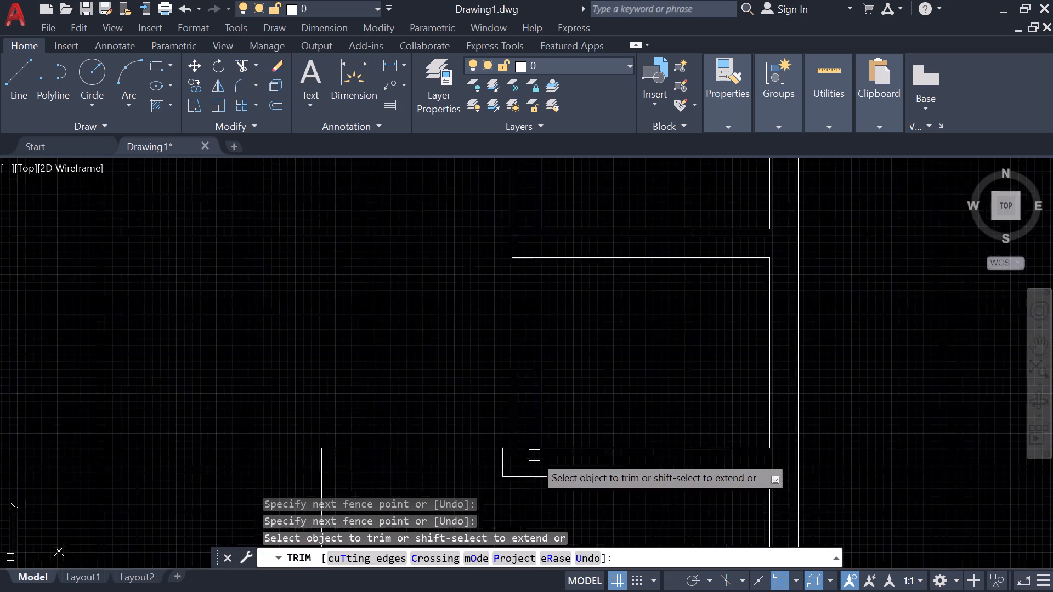
# Review the wall junctions and doorways across the whole floor plan.
pyautogui.moveTo(455, 382); pyautogui.dragTo(490, 441, button='middle')
pyautogui.scroll(-2, 491, 420)
pyautogui.moveTo(492, 406); pyautogui.dragTo(463, 270, button='middle')
pyautogui.scroll(4, 480, 394)
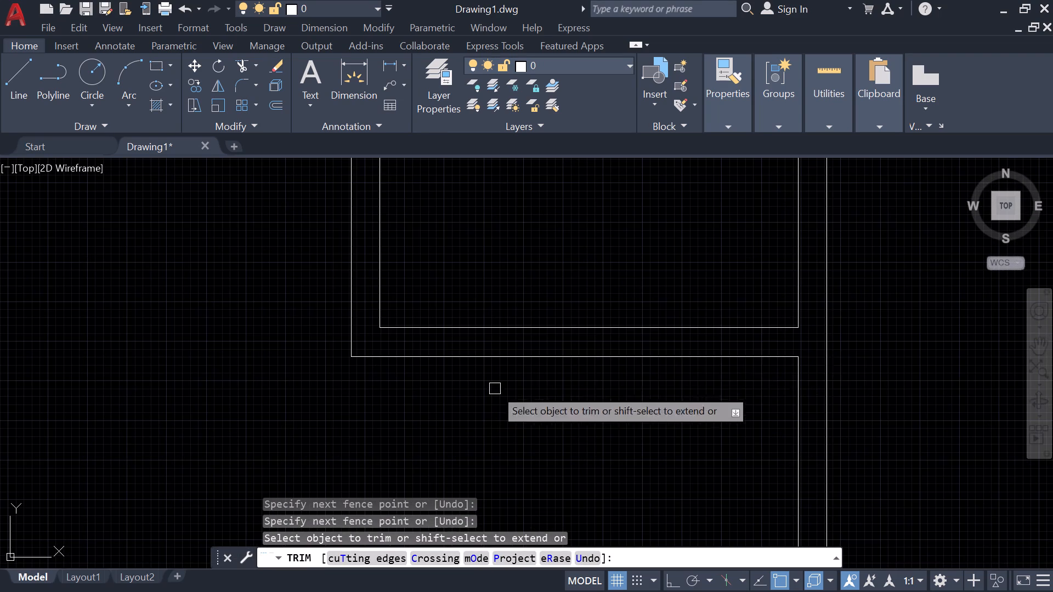
pyautogui.moveTo(600, 252); pyautogui.dragTo(600, 534, button='middle')
pyautogui.scroll(-2, 508, 413)
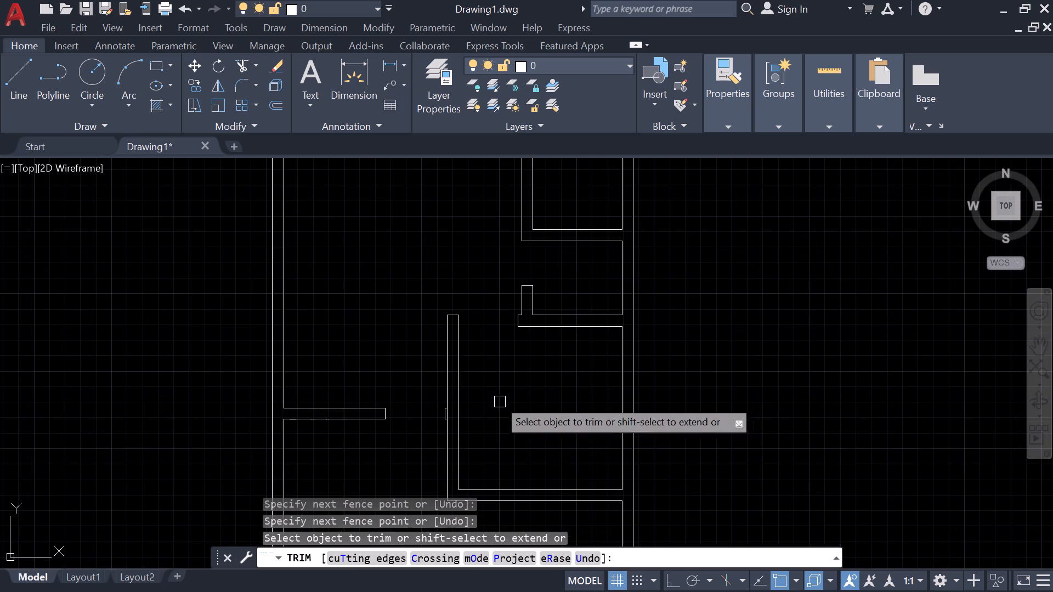
pyautogui.press('Escape')
pyautogui.scroll(-2, 485, 329)
pyautogui.moveTo(479, 297); pyautogui.dragTo(489, 332, button='middle')
pyautogui.scroll(1, 485, 356)
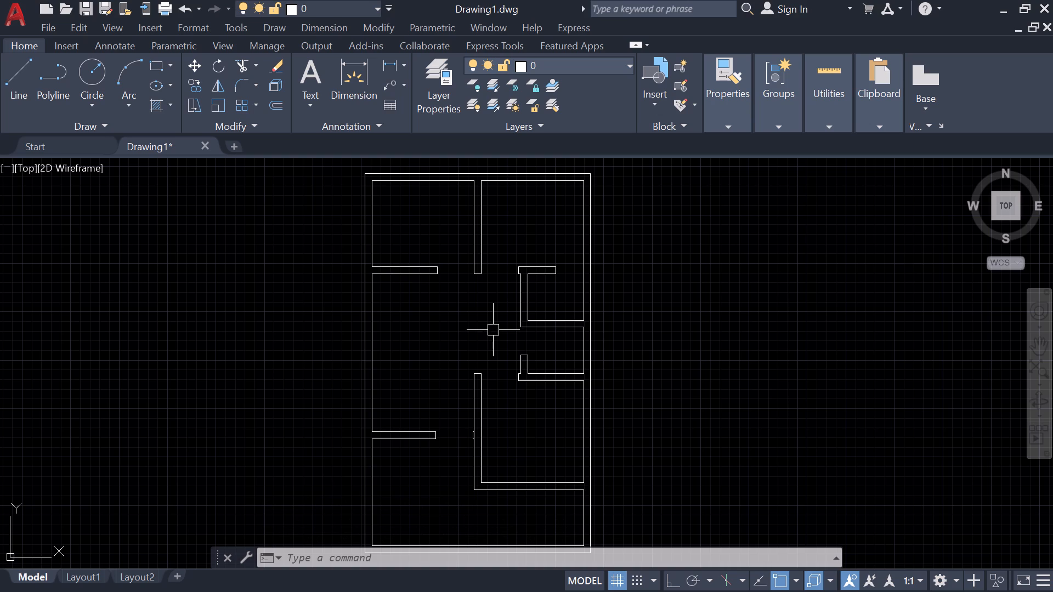
# Insert the Door - Imperial block in the empty space to the right of the floor plan.
pyautogui.hotkey('ctrl', '3')
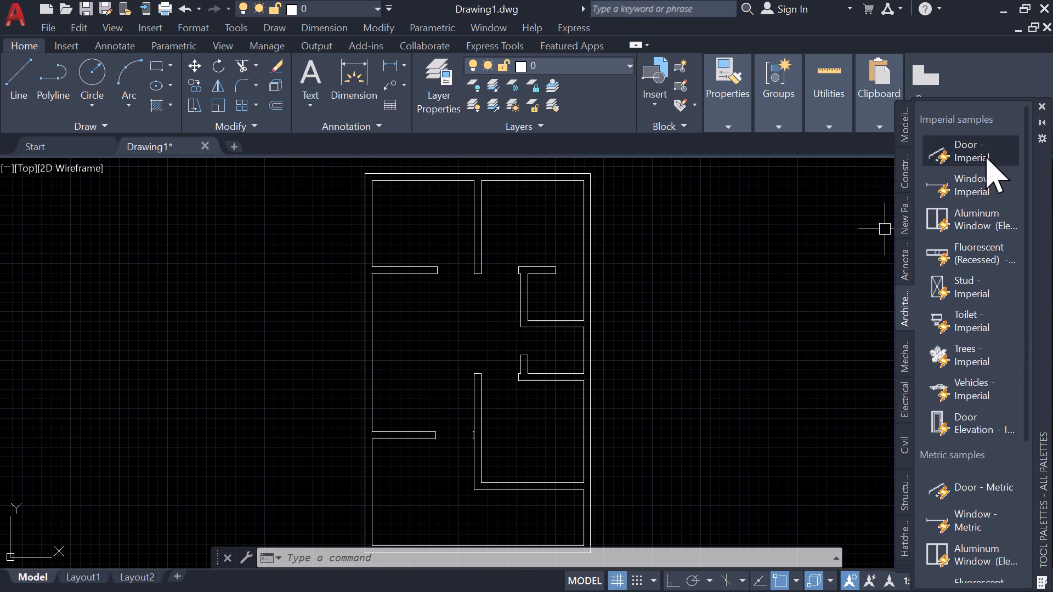
pyautogui.moveTo(986, 156); pyautogui.dragTo(727, 315)
pyautogui.press('Escape')
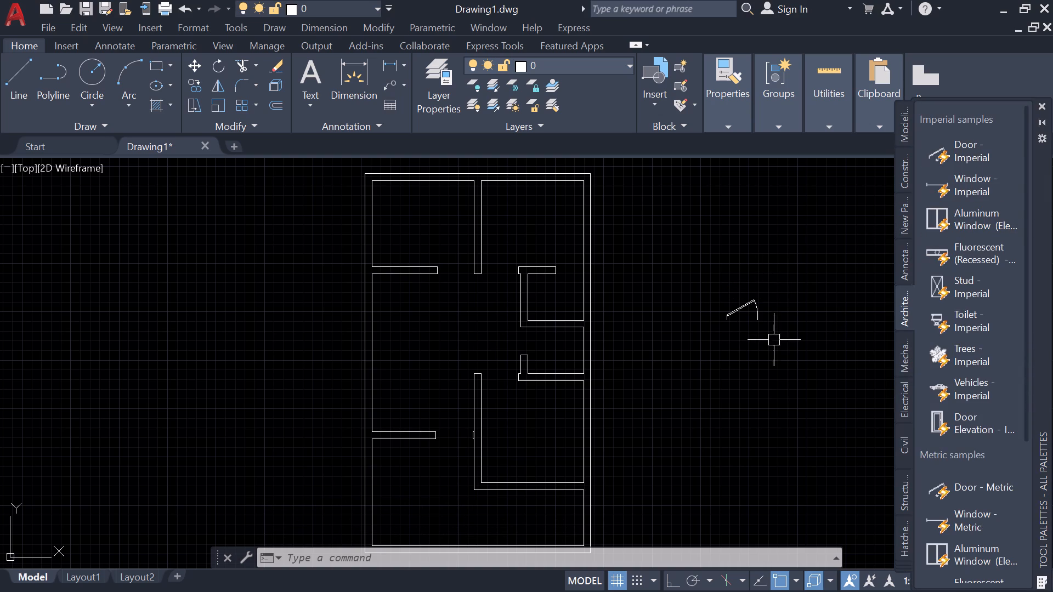
pyautogui.click(774, 341)
pyautogui.press('Escape')
pyautogui.click(1039, 103)
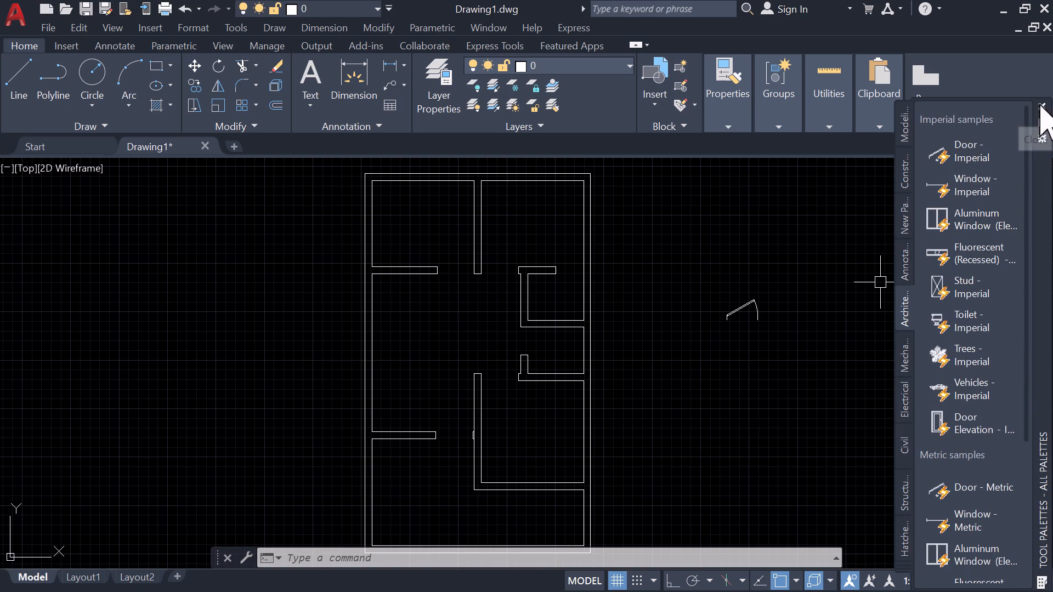
# Flip the inserted door horizontally so its hinge is on the right.
pyautogui.click(756, 301)
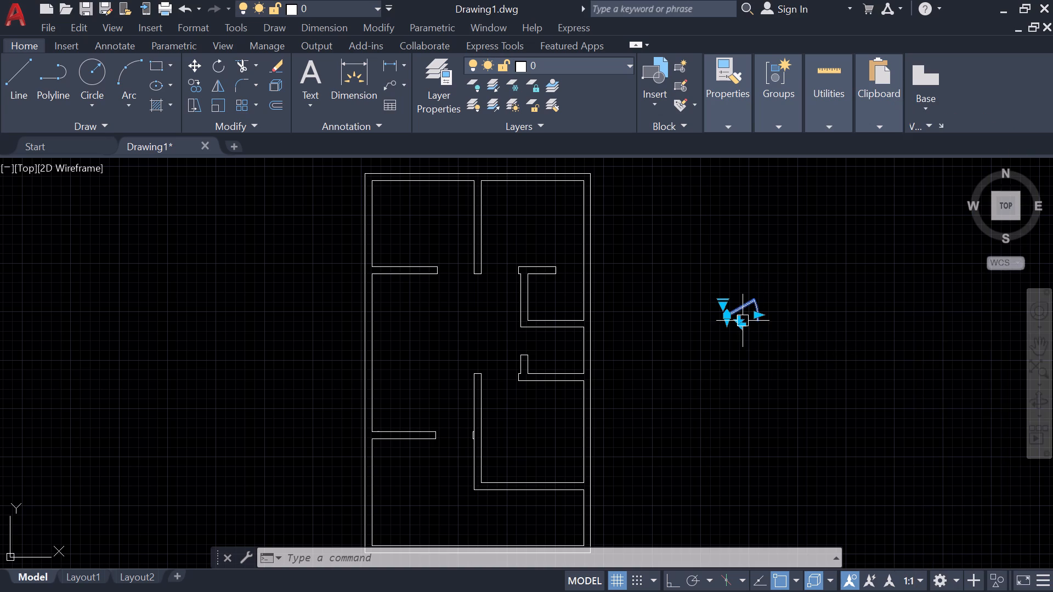
pyautogui.click(743, 326)
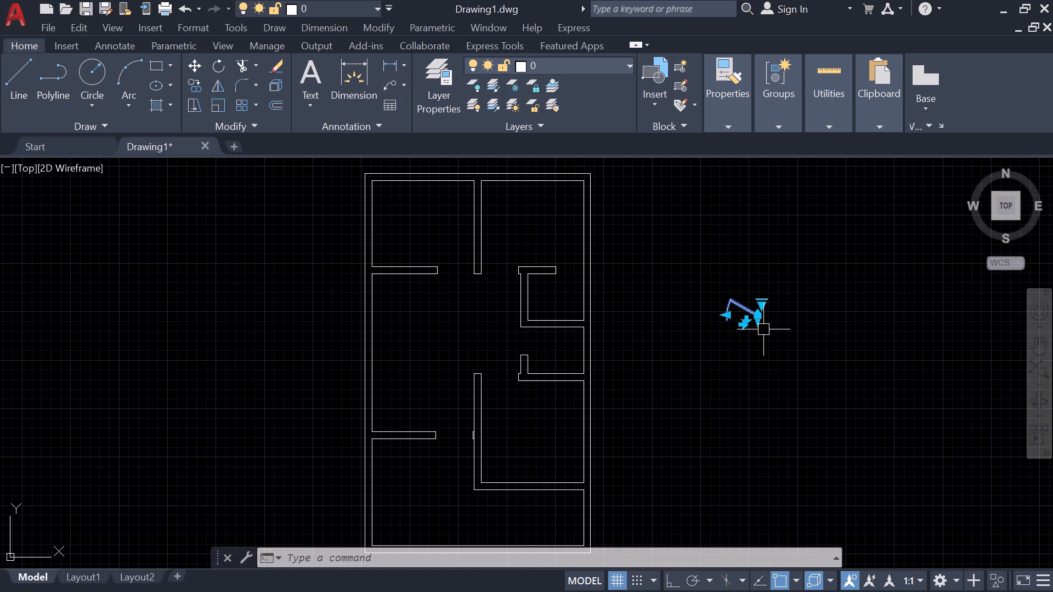
pyautogui.press('c')
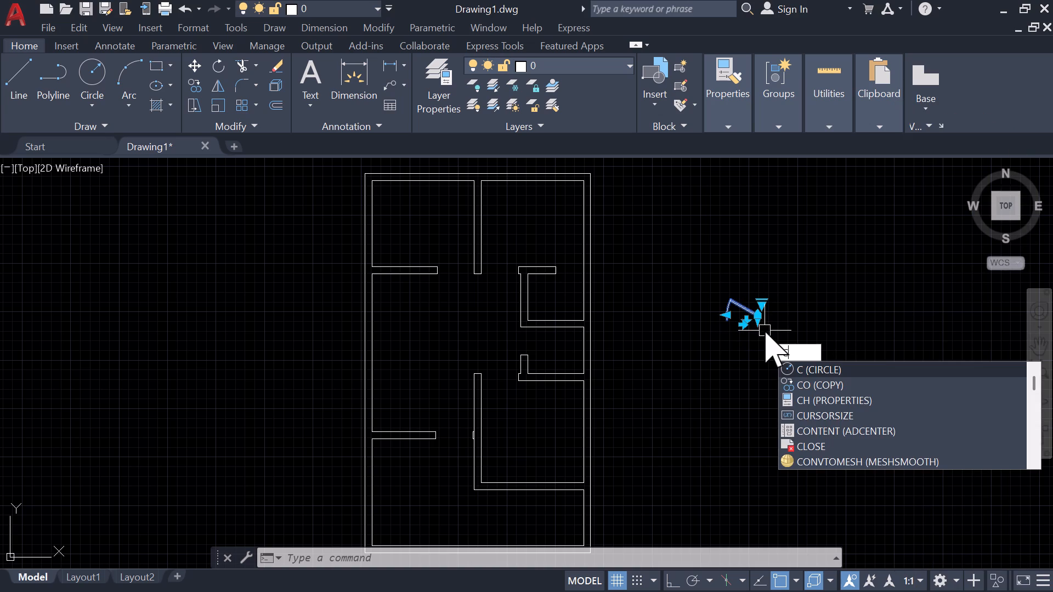
pyautogui.press('Escape')
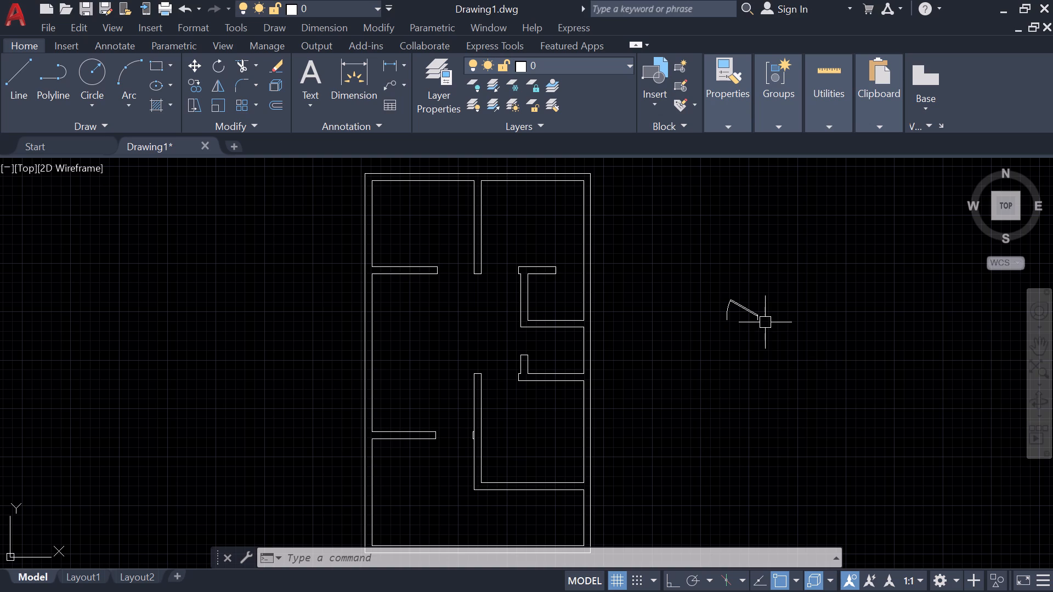
# Copy the door from its hinge-side jamb end to the lower corner of the wall stub in the lower-left doorway.
pyautogui.write('co')
pyautogui.press('Return')
pyautogui.scroll(3, 765, 321)
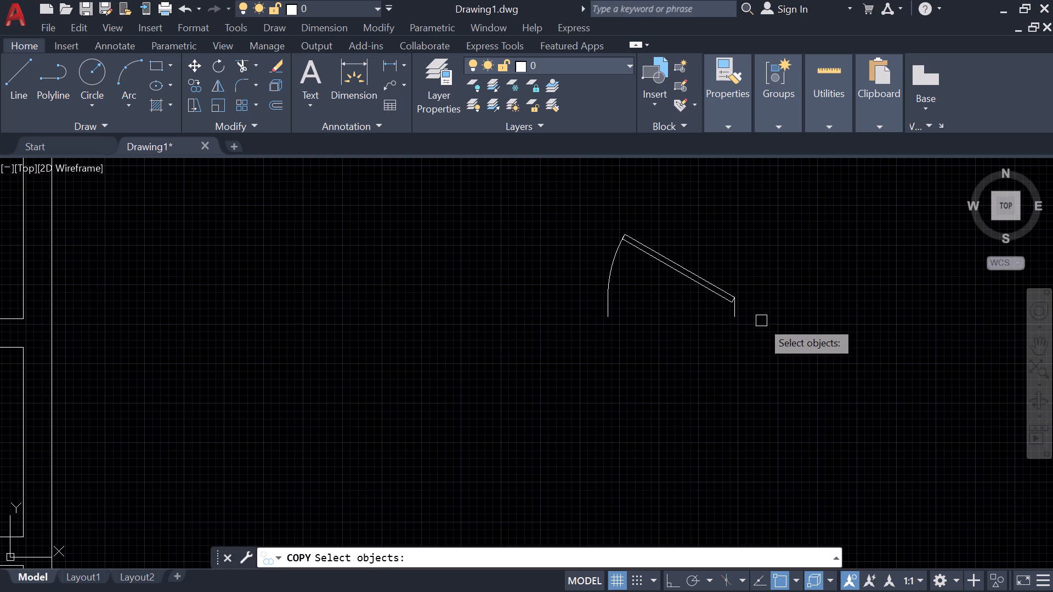
pyautogui.click(734, 294)
pyautogui.write('b')
pyautogui.press('space')
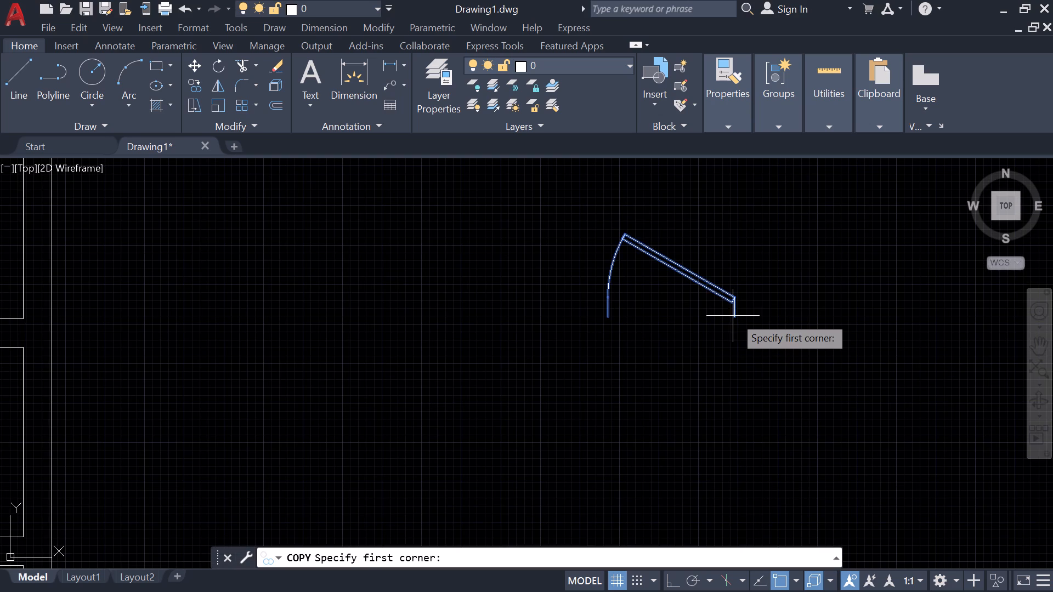
pyautogui.click(733, 316)
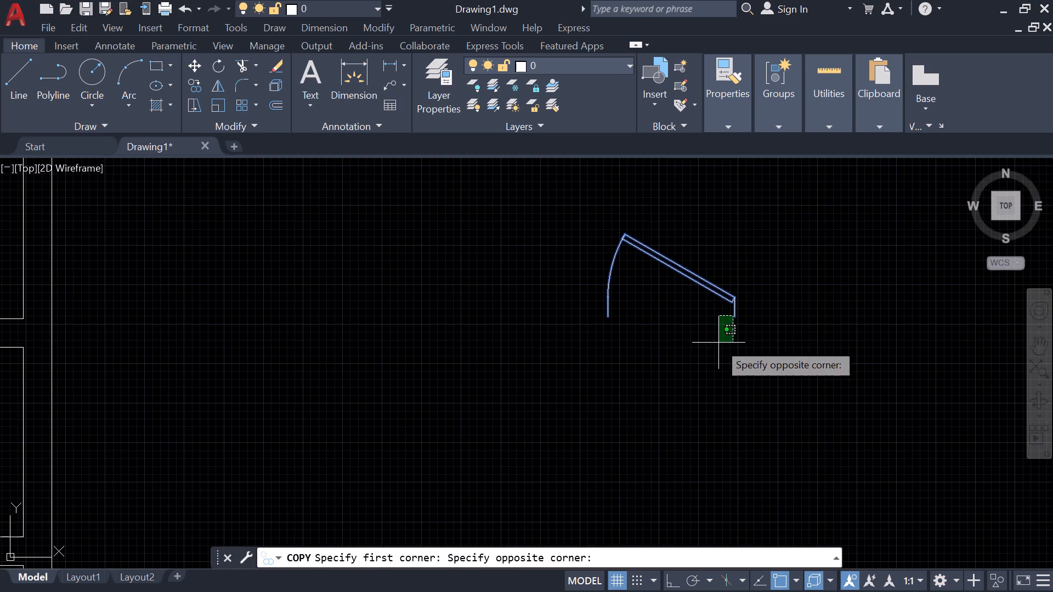
pyautogui.click(734, 320)
pyautogui.press('space')
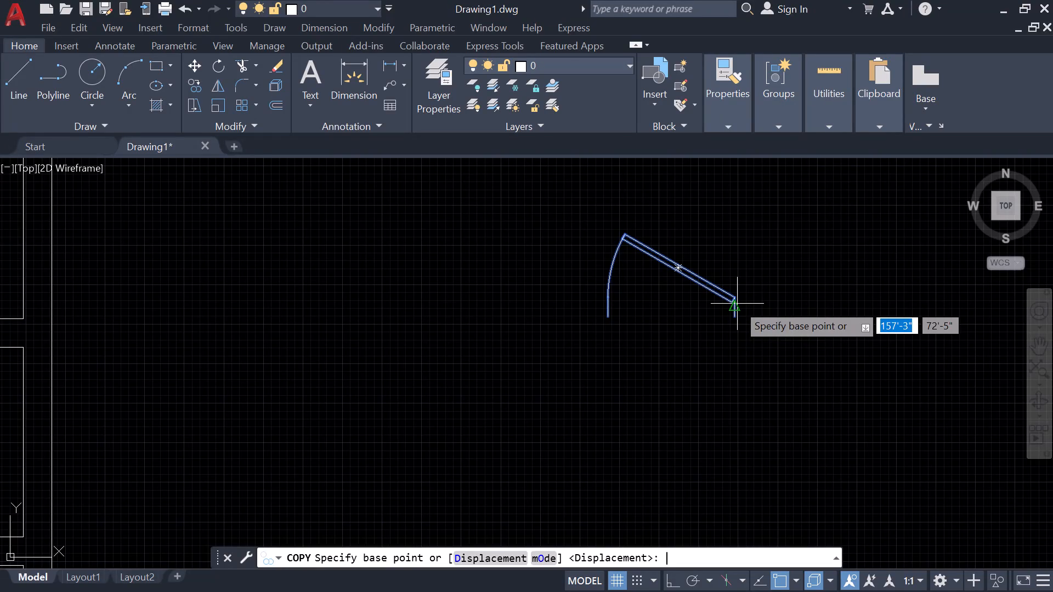
pyautogui.click(733, 317)
pyautogui.scroll(-3, 414, 434)
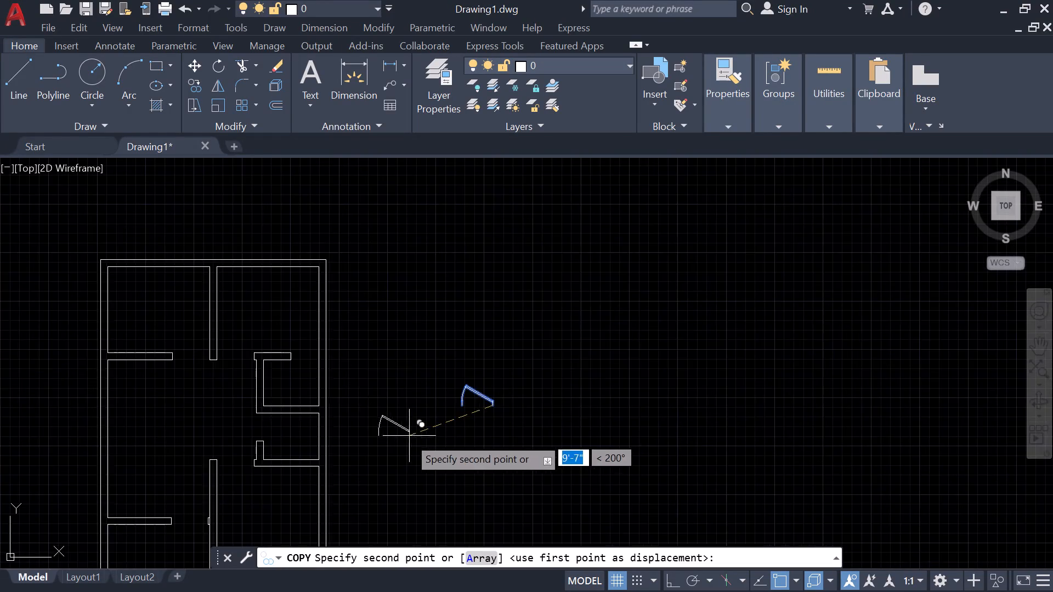
pyautogui.scroll(-1, 408, 437)
pyautogui.moveTo(409, 437); pyautogui.dragTo(836, 230, button='middle')
pyautogui.scroll(4, 730, 286)
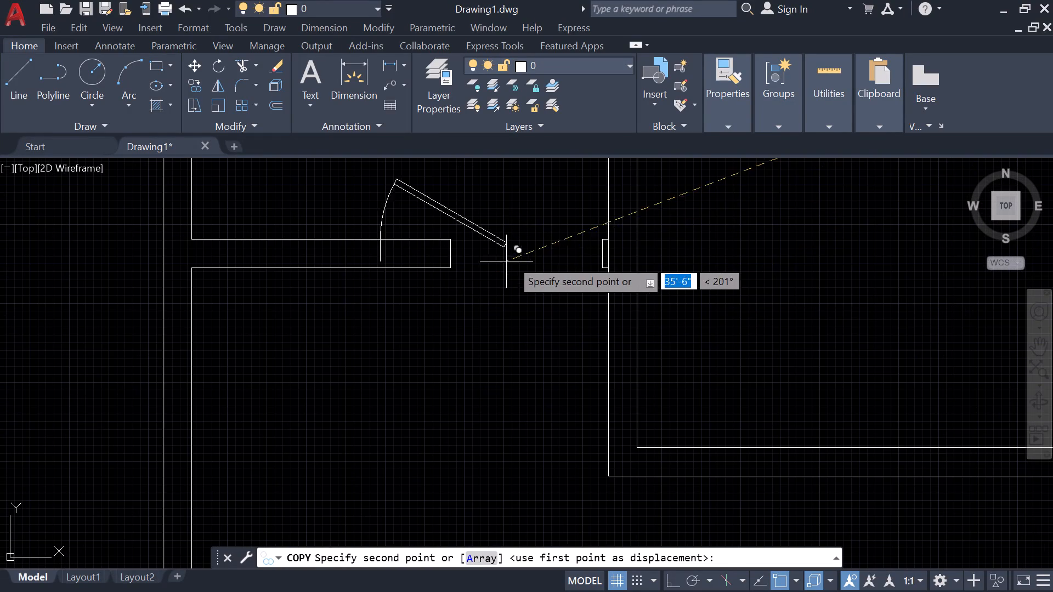
pyautogui.click(601, 263)
pyautogui.press('Escape')
# Scale the copied door about its hinge-side jamb end to span the full width of the lower-left doorway.
pyautogui.click(552, 297)
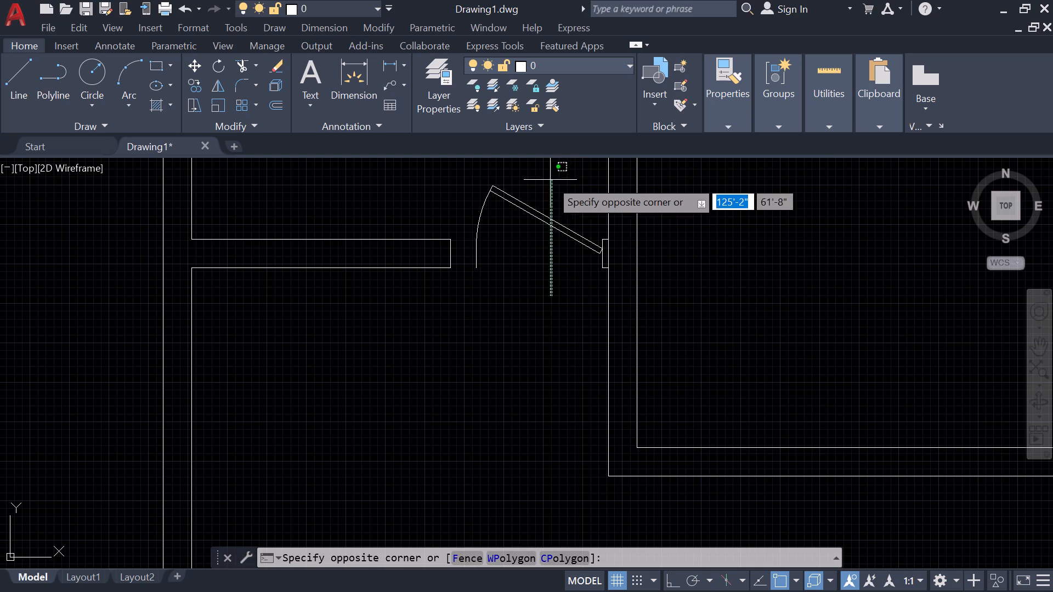
pyautogui.click(543, 186)
pyautogui.write('sc')
pyautogui.press('space')
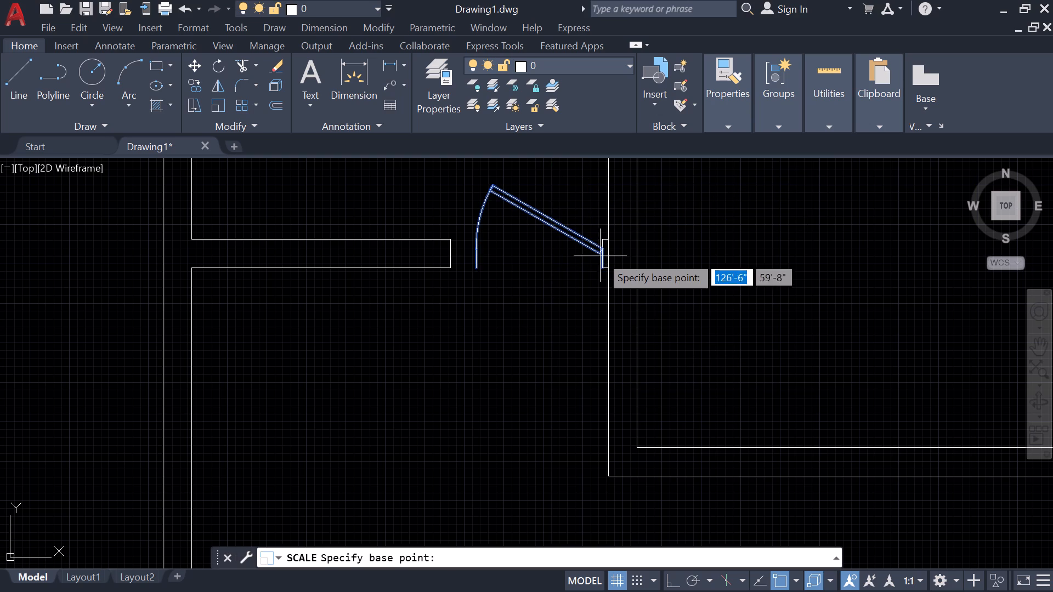
pyautogui.click(600, 266)
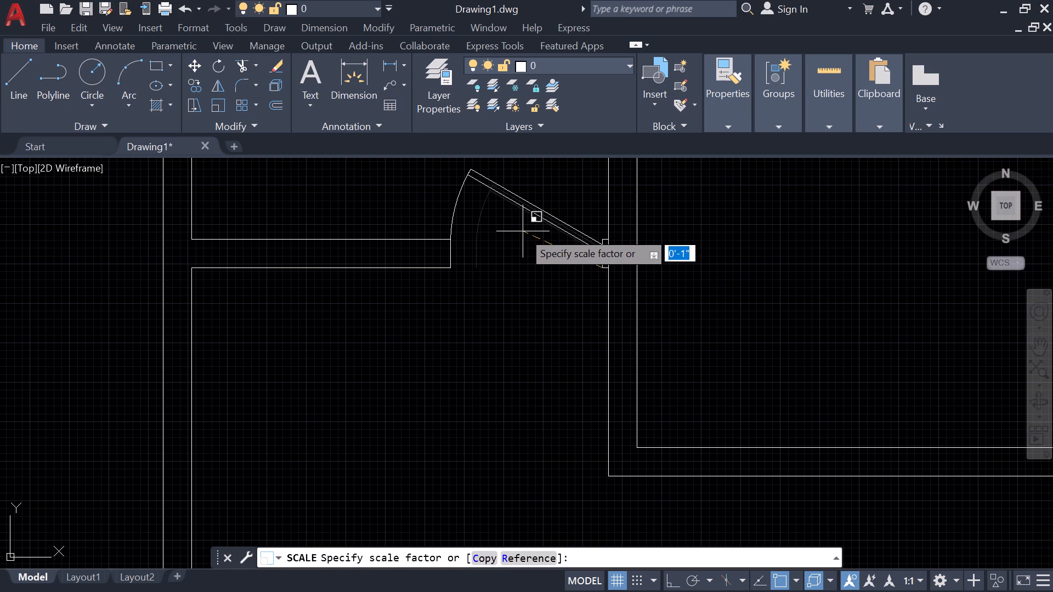
pyautogui.click(523, 231)
# Flip the source door beside the floor plan horizontally so its hinge is on the left.
pyautogui.scroll(-1, 523, 257)
pyautogui.moveTo(489, 337); pyautogui.dragTo(372, 536, button='middle')
pyautogui.moveTo(441, 274); pyautogui.dragTo(381, 502, button='middle')
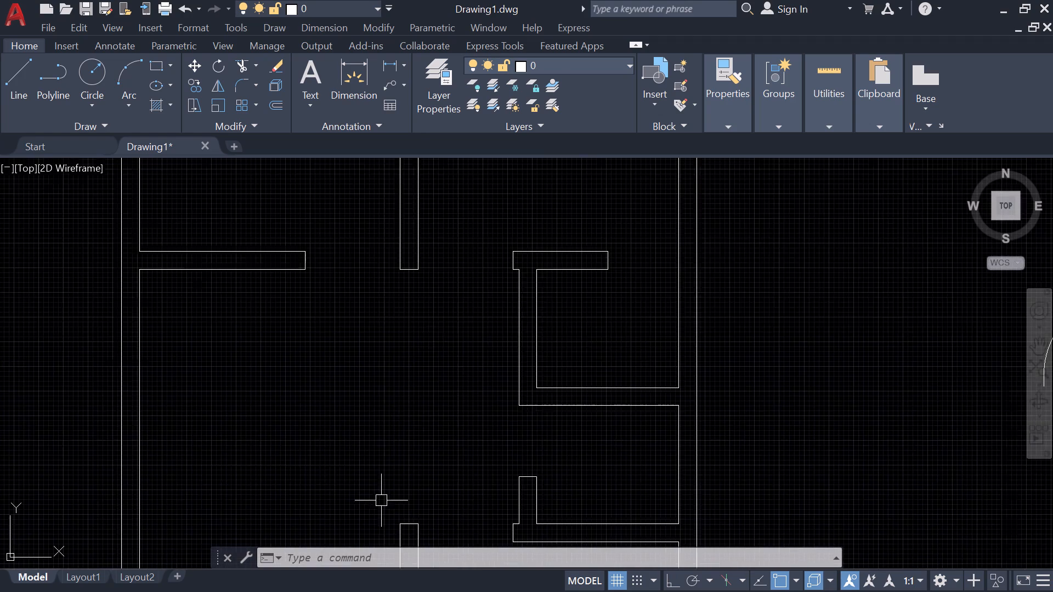
pyautogui.scroll(-1, 390, 397)
pyautogui.moveTo(391, 395); pyautogui.dragTo(366, 409, button='middle')
pyautogui.scroll(-1, 365, 412)
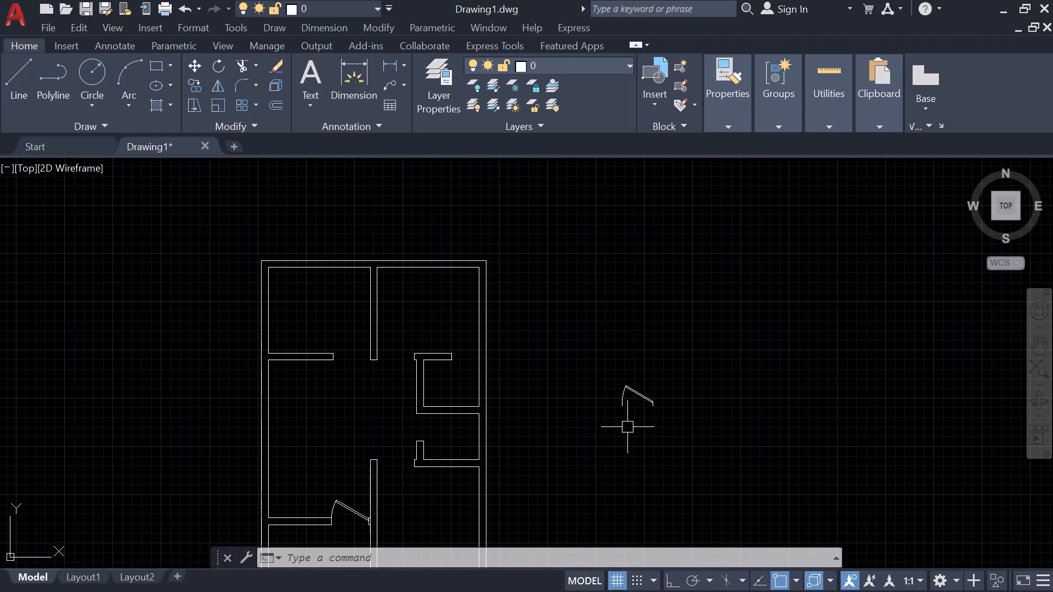
pyautogui.click(649, 402)
pyautogui.click(641, 413)
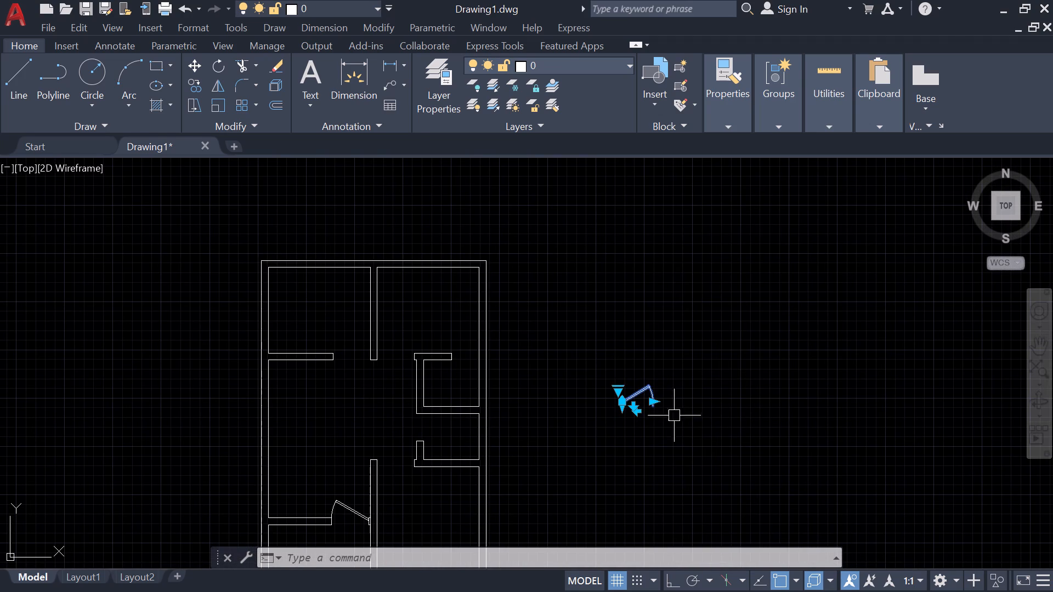
# Copy the source door from its hinge-side jamb end to the lower-right corner of the upper central partition.
pyautogui.write('co')
pyautogui.press('space')
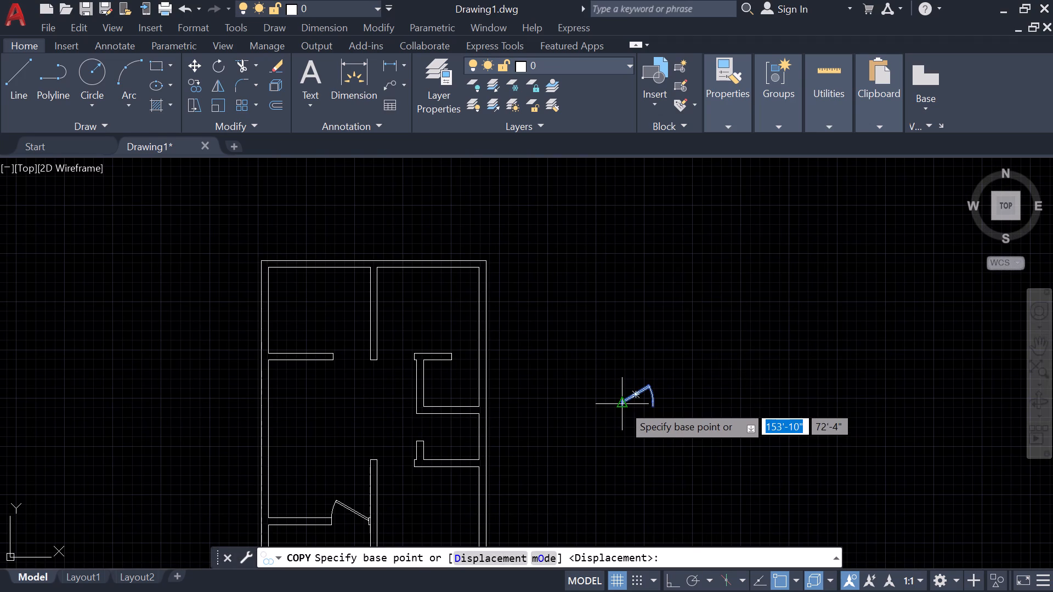
pyautogui.scroll(6, 621, 410)
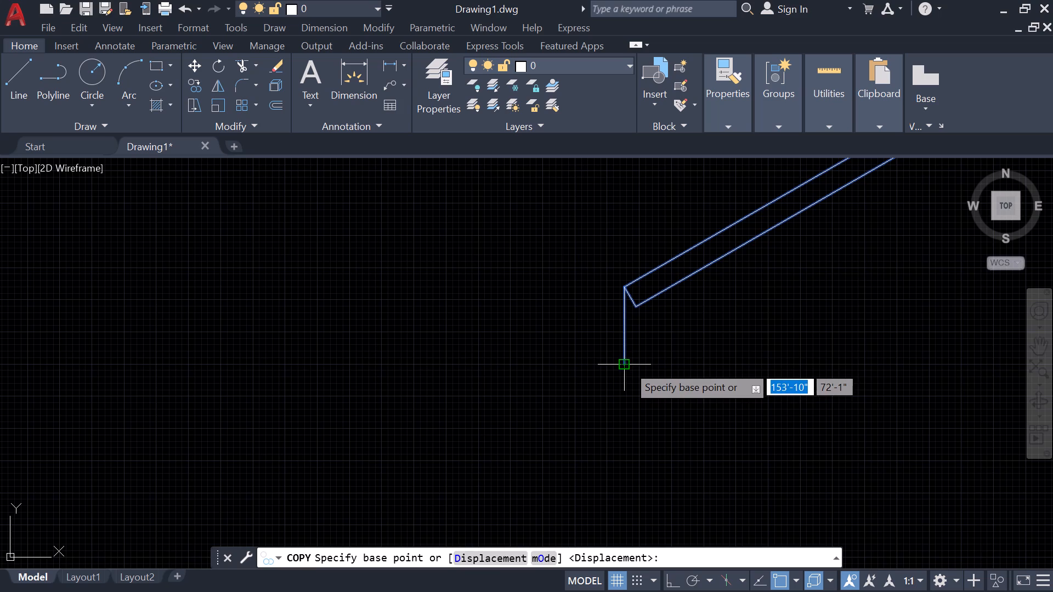
pyautogui.click(627, 365)
pyautogui.scroll(-5, 412, 345)
pyautogui.moveTo(355, 379); pyautogui.dragTo(595, 528, button='middle')
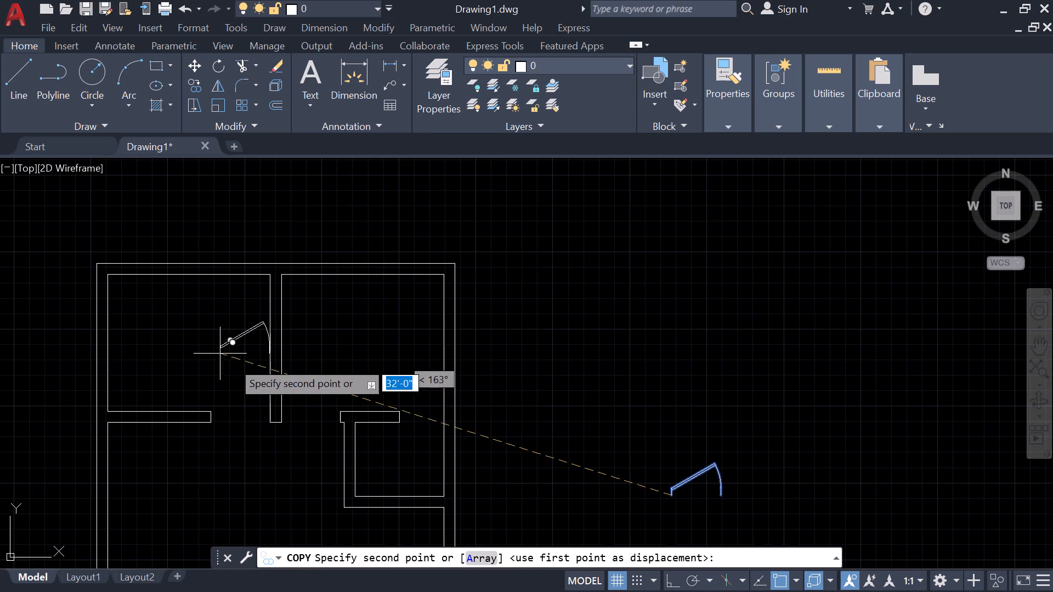
pyautogui.click(283, 420)
pyautogui.press('Escape')
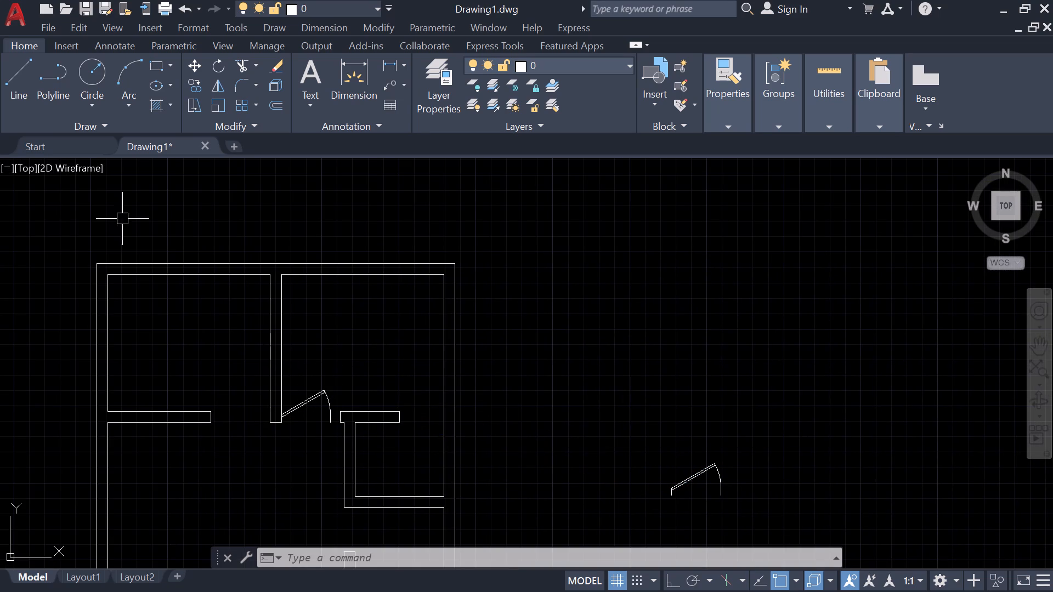
# Scale the copied door about its hinge-side jamb end to span the full width of the upper-right room's doorway.
pyautogui.scroll(3, 305, 435)
pyautogui.click(325, 397)
pyautogui.click(299, 284)
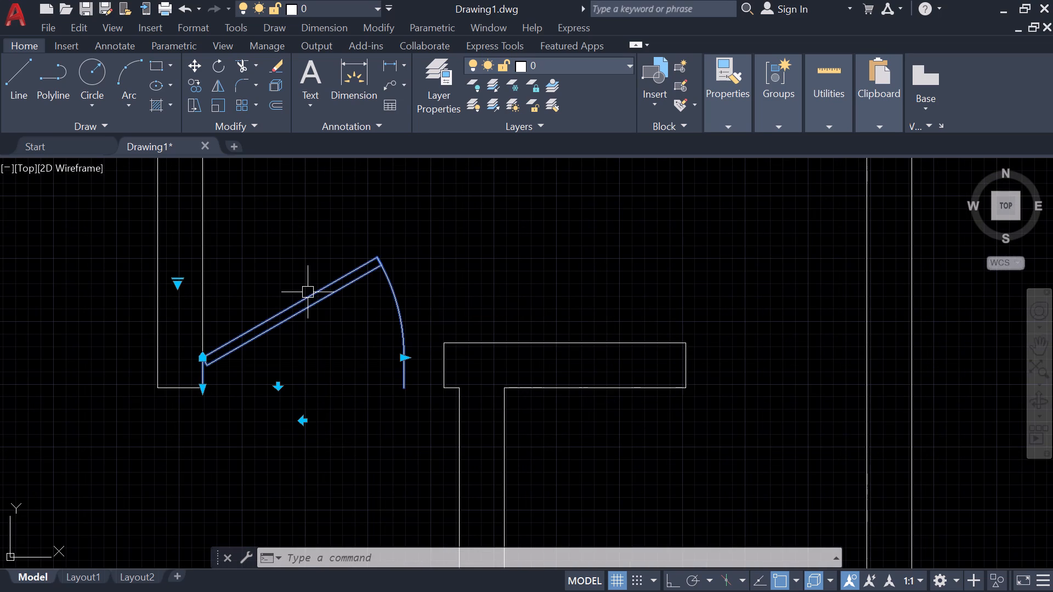
pyautogui.write('sc')
pyautogui.press('c')
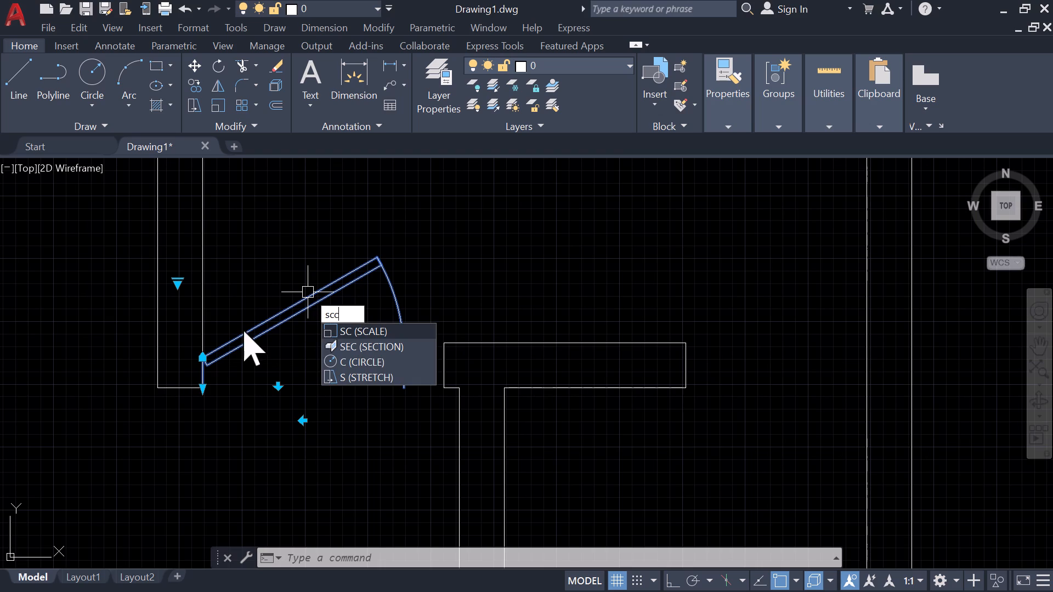
pyautogui.press('BackSpace')
pyautogui.press('space')
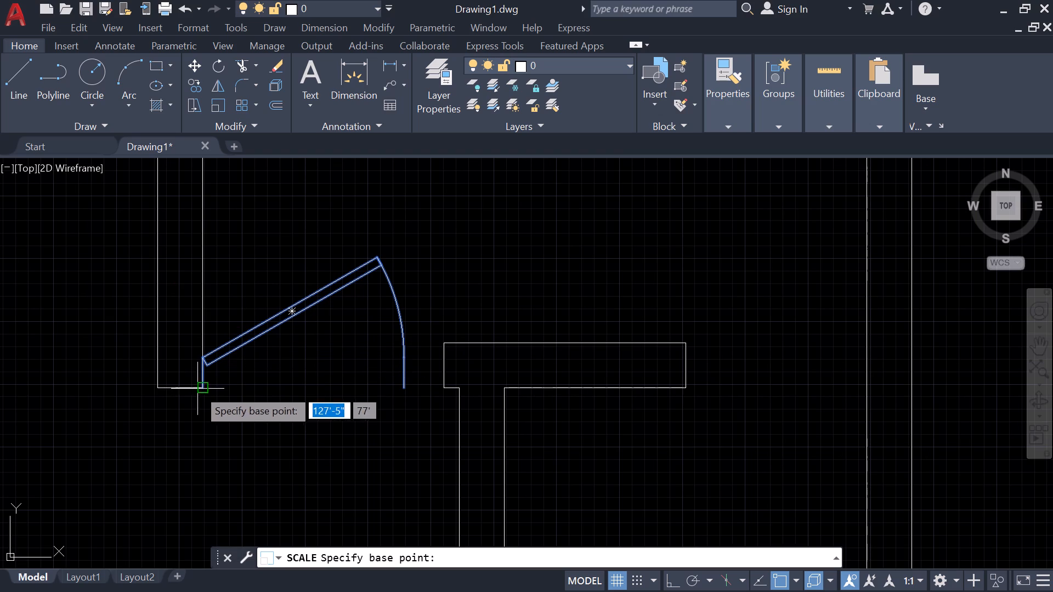
pyautogui.click(200, 388)
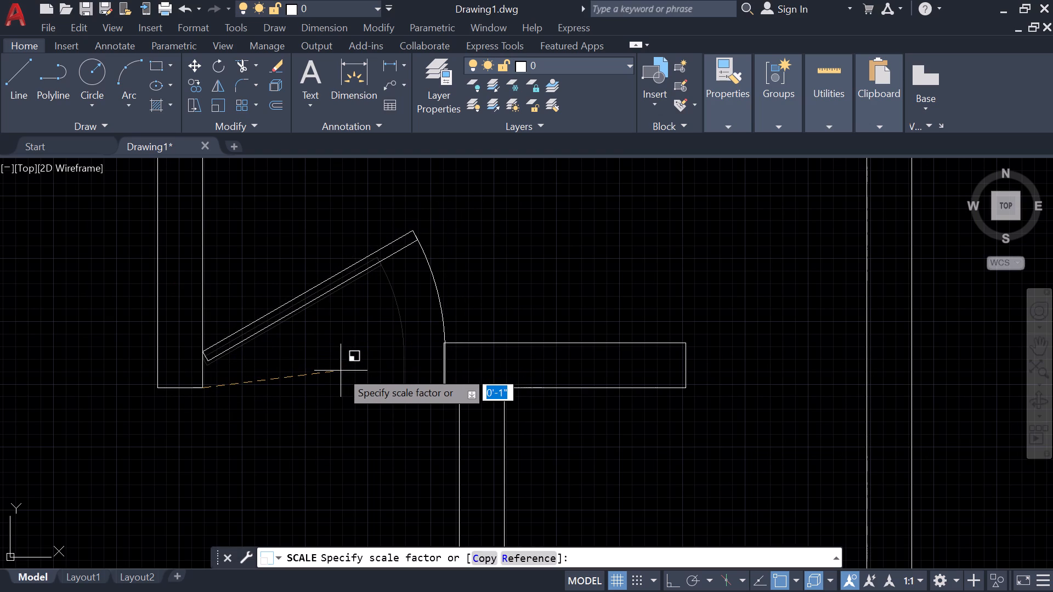
pyautogui.click(340, 371)
# Flip the source door beside the floor plan vertically so its leaf swings downward.
pyautogui.scroll(-1, 374, 374)
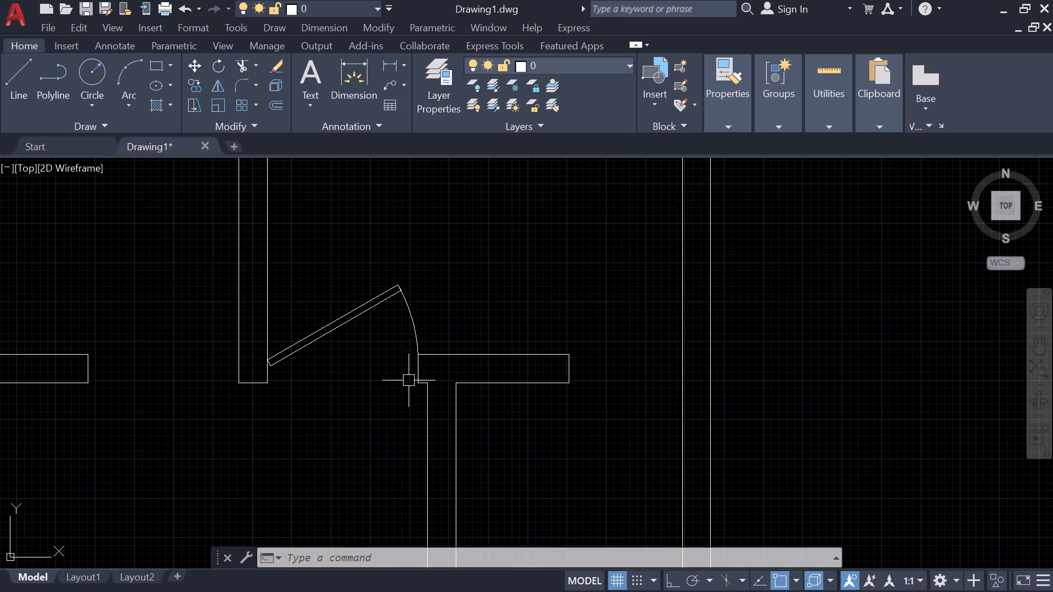
pyautogui.scroll(-3, 410, 384)
pyautogui.moveTo(410, 383); pyautogui.dragTo(446, 297, button='middle')
pyautogui.click(670, 334)
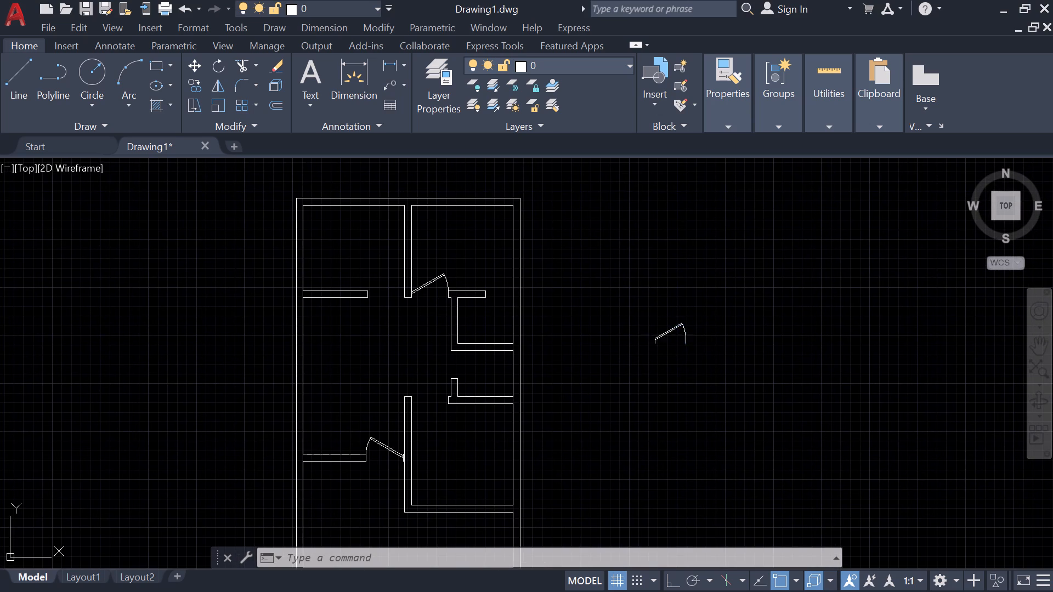
pyautogui.click(668, 341)
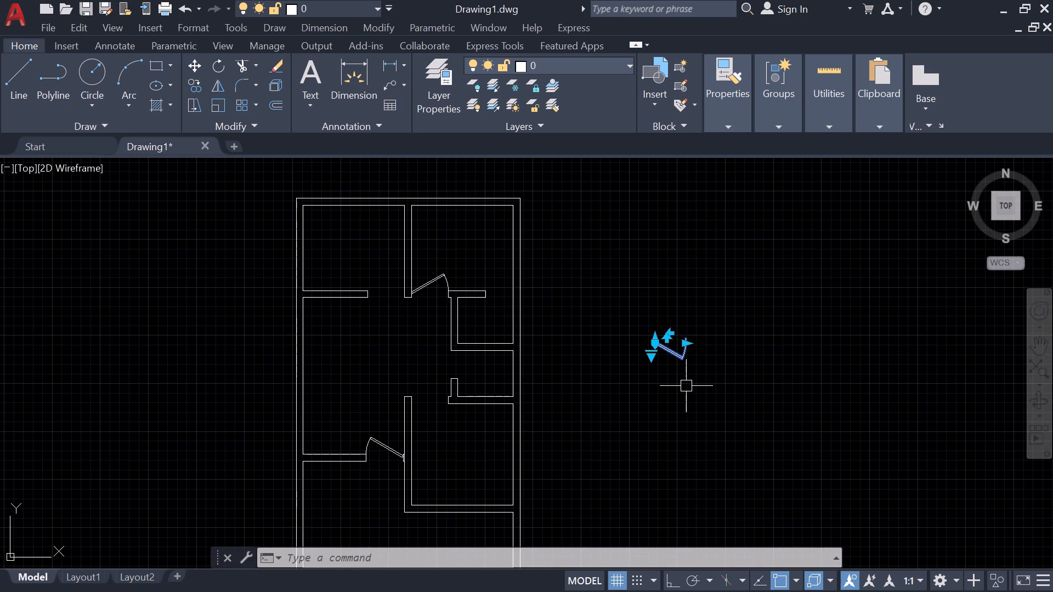
# Copy the flipped source door from its hinge-side jamb end to the top-right corner of the lower central partition.
pyautogui.write('co')
pyautogui.press('space')
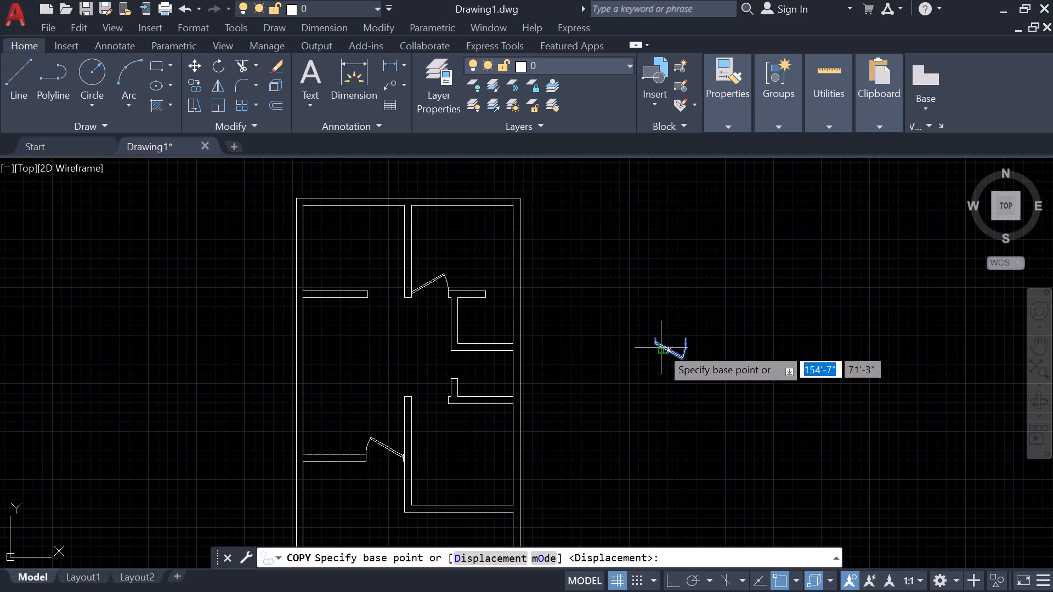
pyautogui.scroll(3, 654, 338)
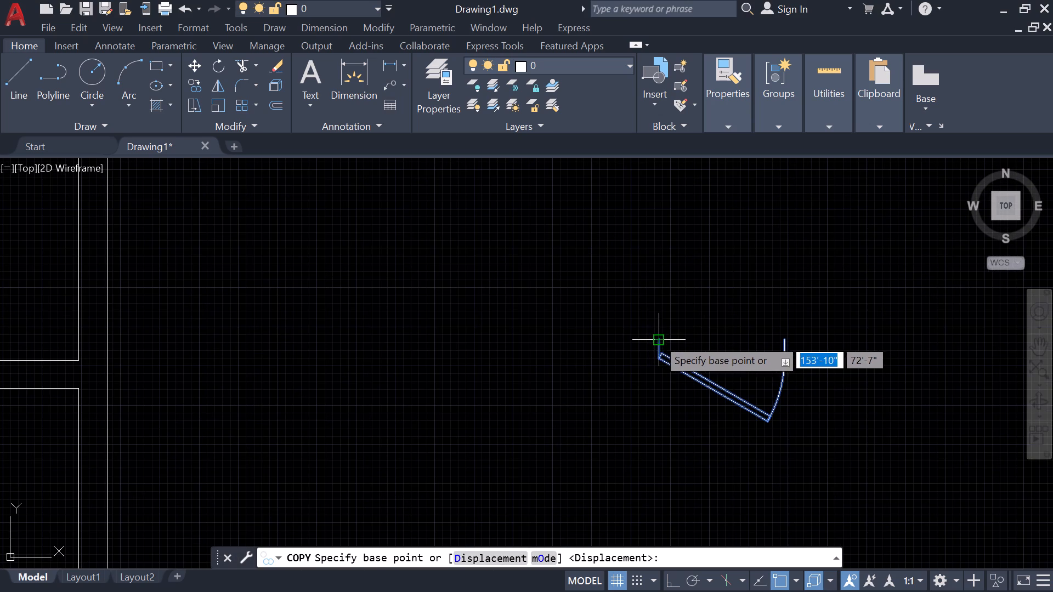
pyautogui.click(657, 338)
pyautogui.scroll(-3, 359, 426)
pyautogui.moveTo(393, 420); pyautogui.dragTo(596, 282, button='middle')
pyautogui.scroll(3, 355, 332)
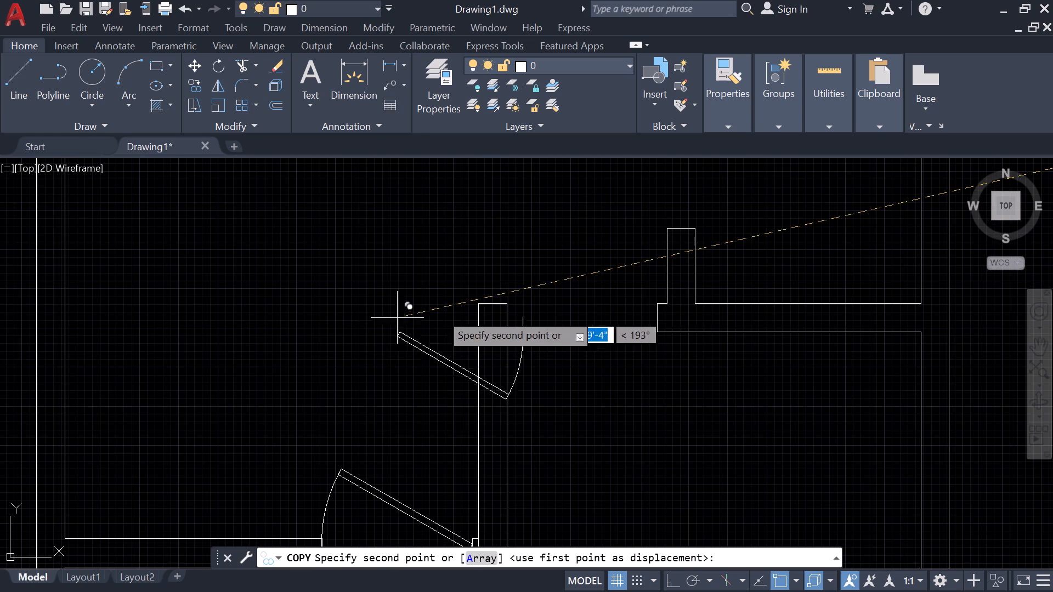
pyautogui.click(506, 305)
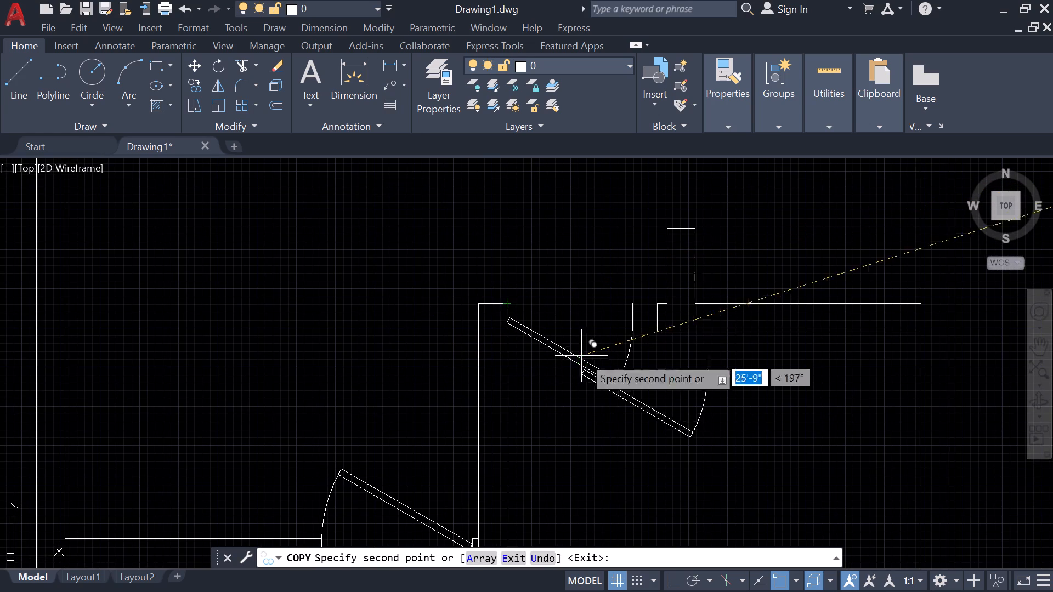
pyautogui.press('Escape')
# Scale the new door copy about its hinge-side jamb end to span the full width of the lower-right room's doorway.
pyautogui.click(634, 384)
pyautogui.click(607, 374)
pyautogui.write('sc')
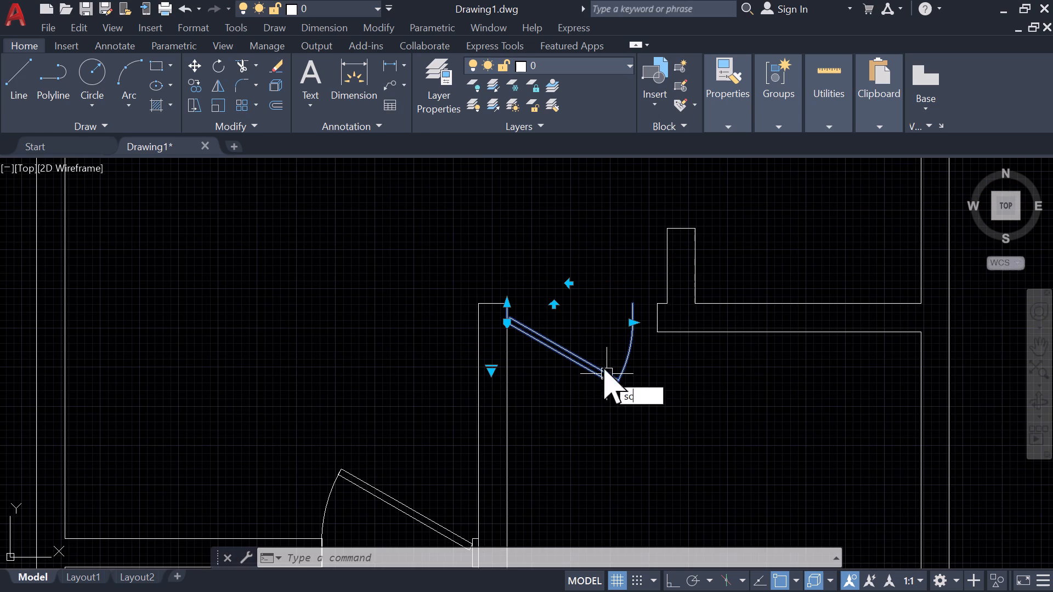
pyautogui.press('space')
pyautogui.click(508, 303)
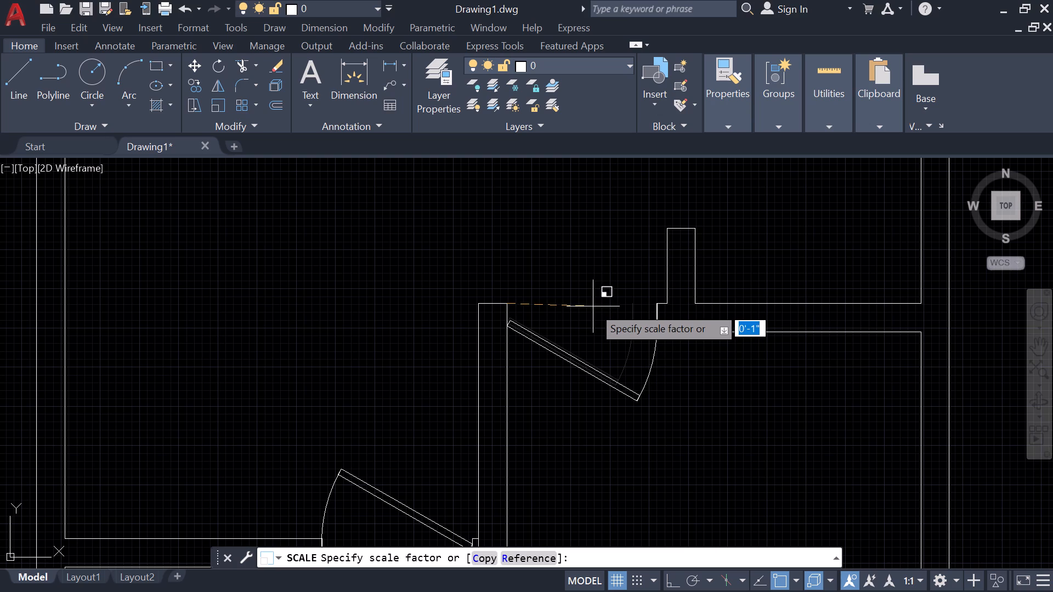
pyautogui.click(593, 306)
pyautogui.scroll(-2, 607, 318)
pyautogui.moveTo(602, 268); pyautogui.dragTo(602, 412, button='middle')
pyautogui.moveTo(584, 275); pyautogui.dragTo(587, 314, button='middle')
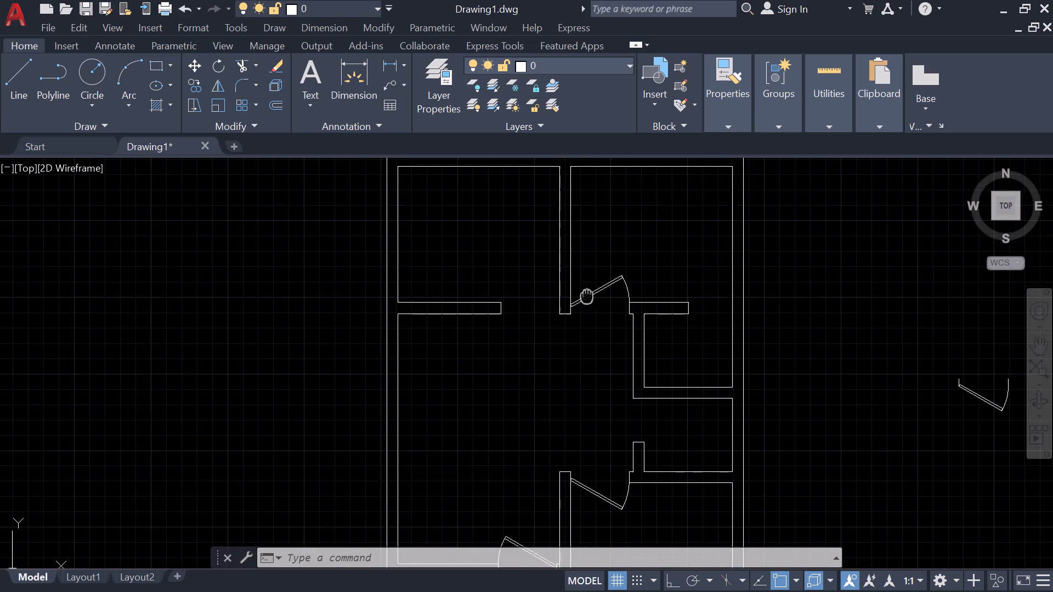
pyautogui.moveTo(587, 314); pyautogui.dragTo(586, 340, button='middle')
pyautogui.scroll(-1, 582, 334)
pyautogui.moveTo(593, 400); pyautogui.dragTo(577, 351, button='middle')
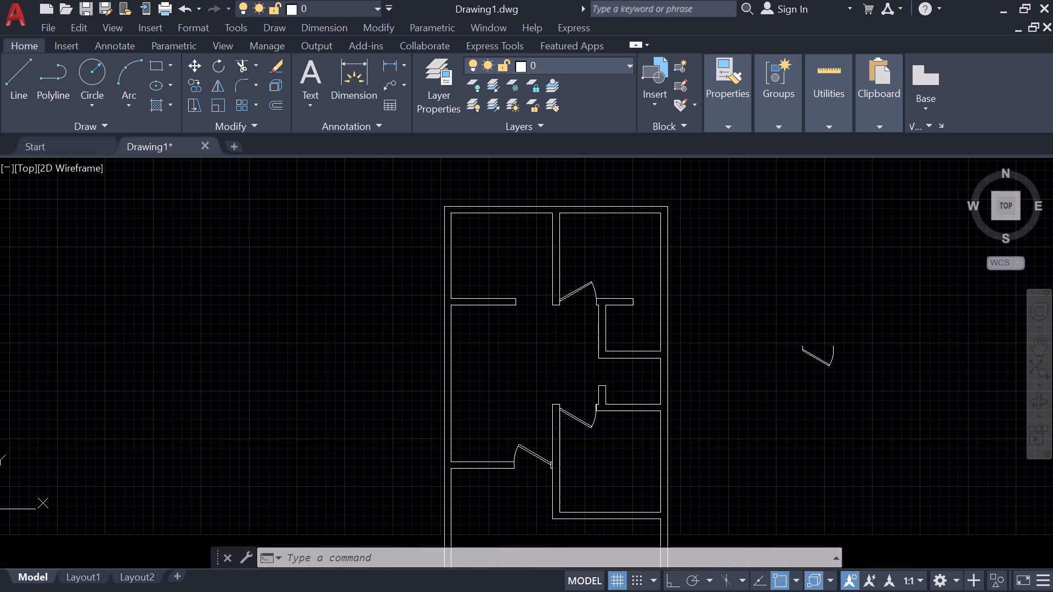
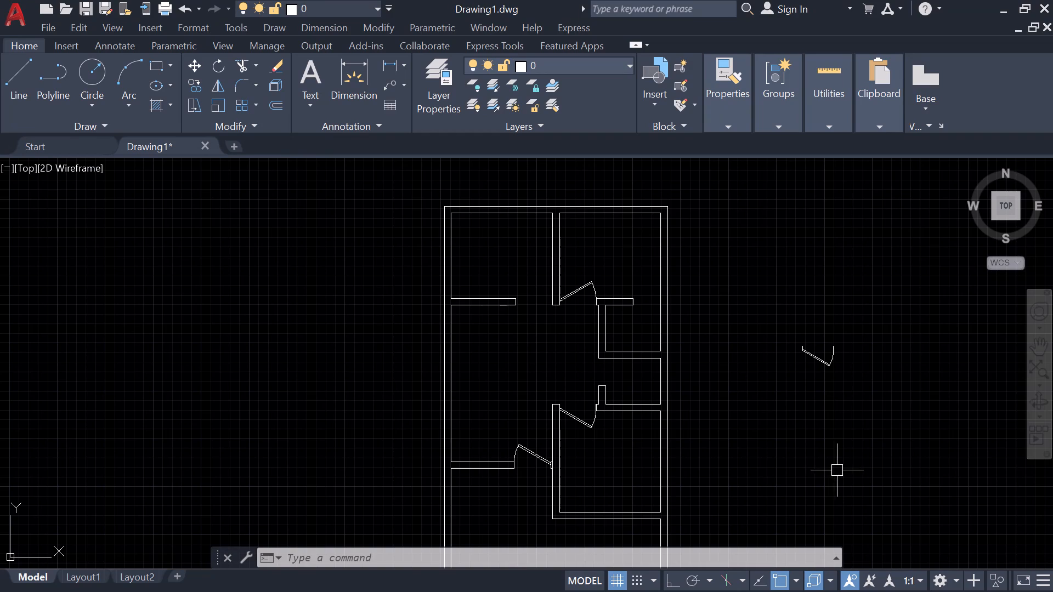
# Erase the source door block standing beside the floor plan.
pyautogui.moveTo(780, 477); pyautogui.dragTo(712, 344, button='middle')
pyautogui.click(799, 303)
pyautogui.click(729, 191)
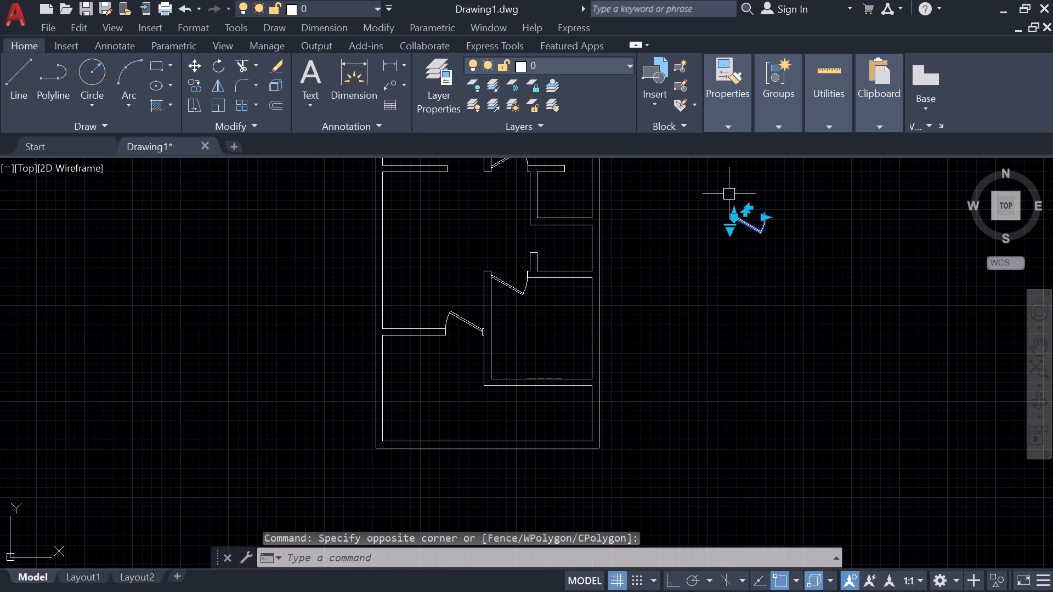
pyautogui.write('e')
pyautogui.press('space')
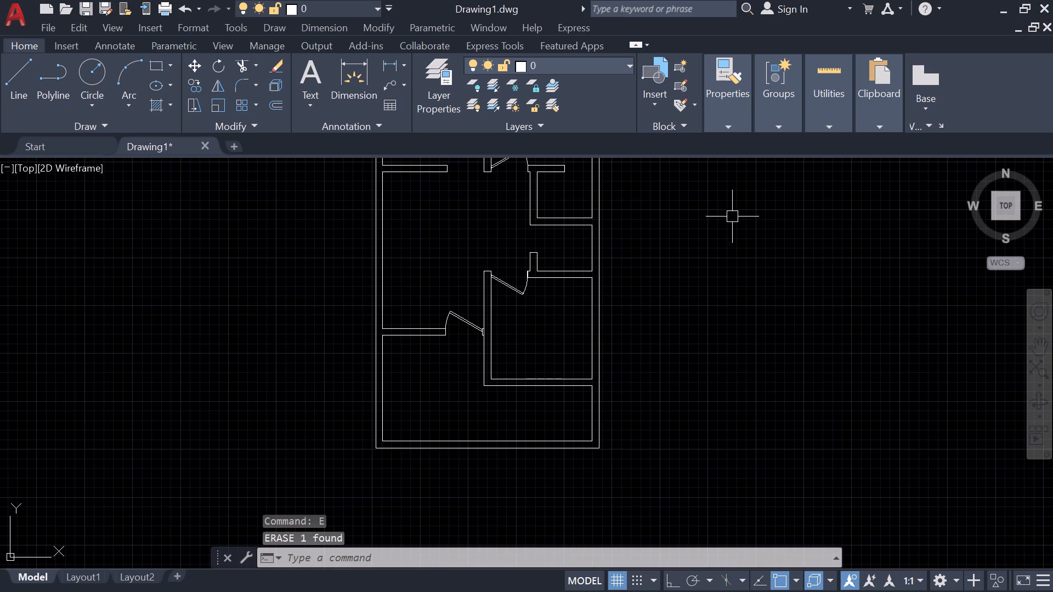
# Draw a vertical line about 6' long from the lower-right room's bottom-left outer wall corner down to the bottom wall's inner face.
pyautogui.press('l')
pyautogui.press('space')
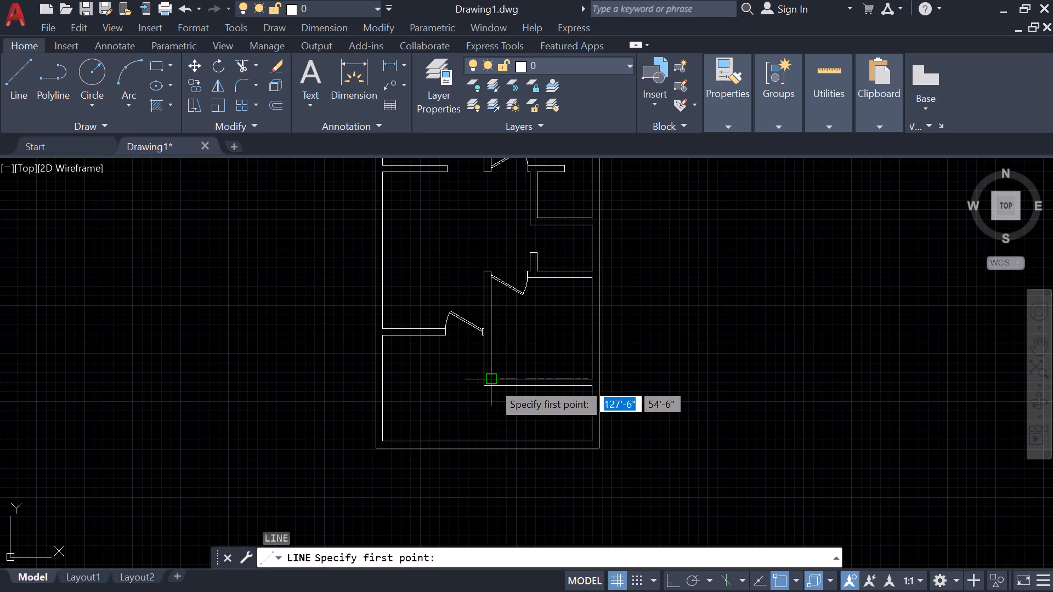
pyautogui.click(484, 391)
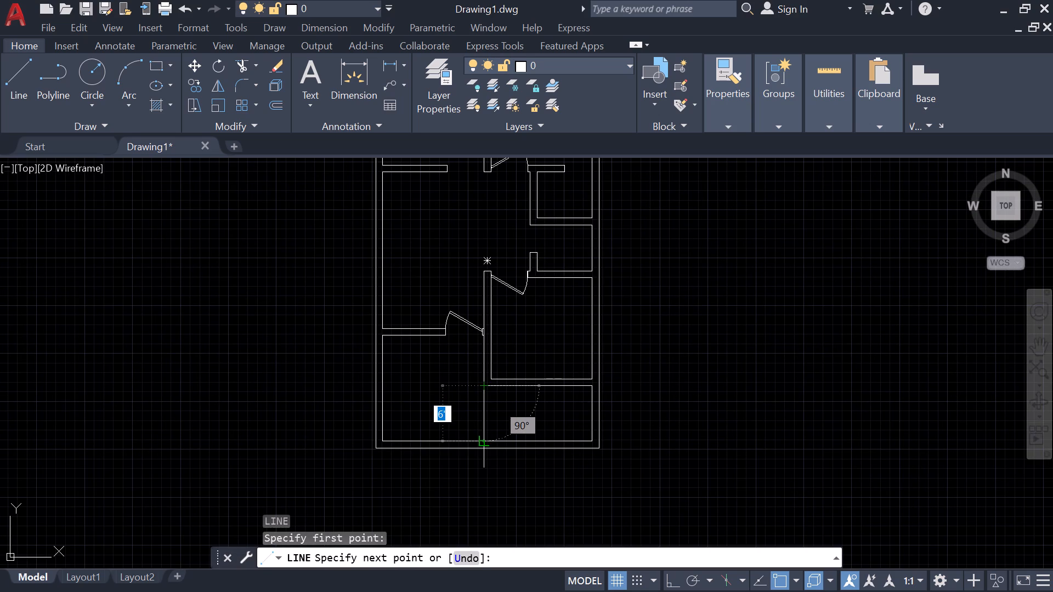
pyautogui.click(484, 441)
pyautogui.press('Escape')
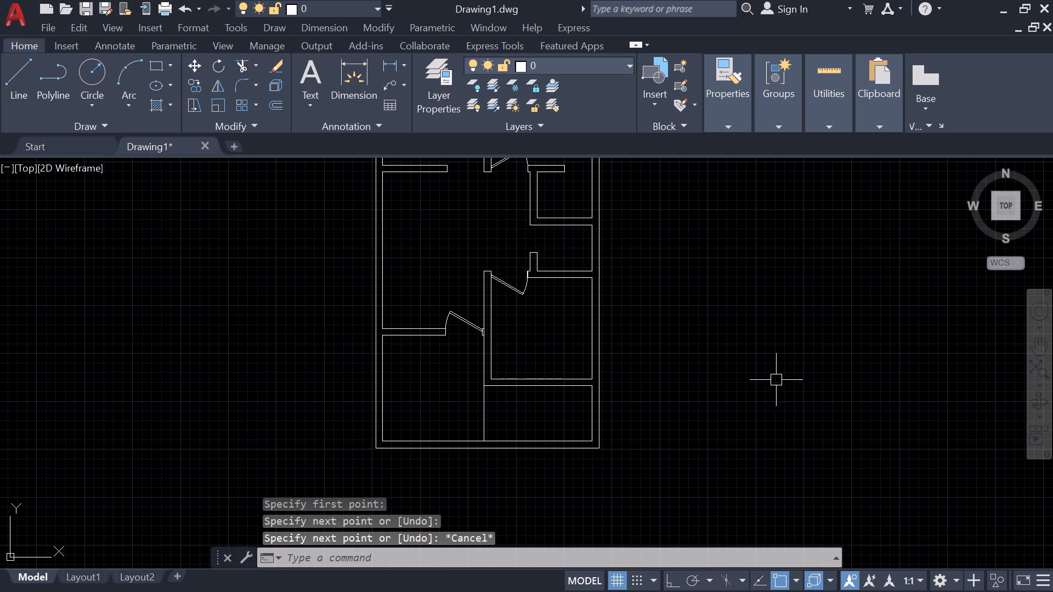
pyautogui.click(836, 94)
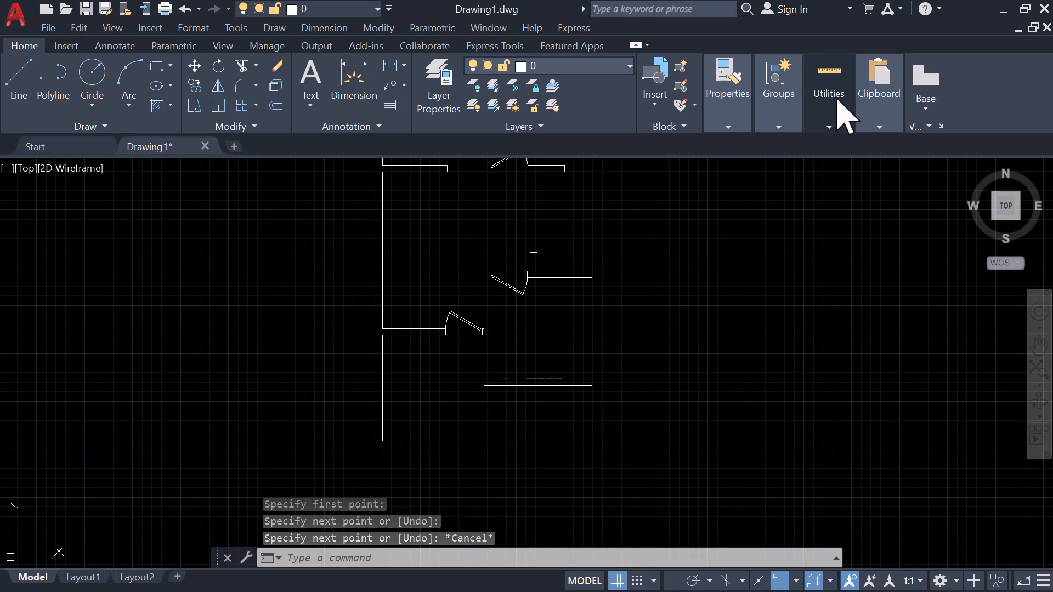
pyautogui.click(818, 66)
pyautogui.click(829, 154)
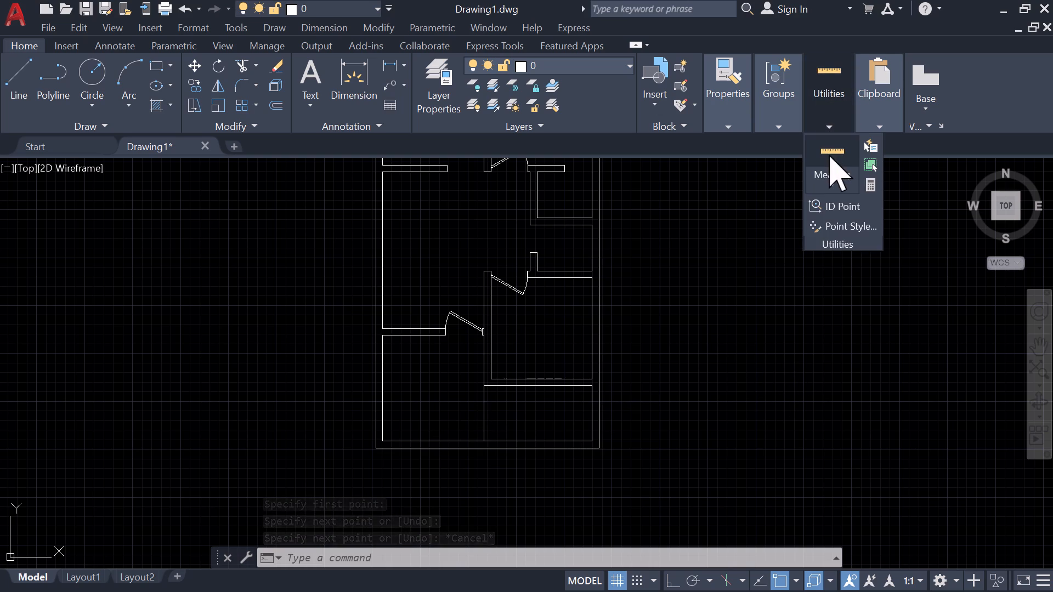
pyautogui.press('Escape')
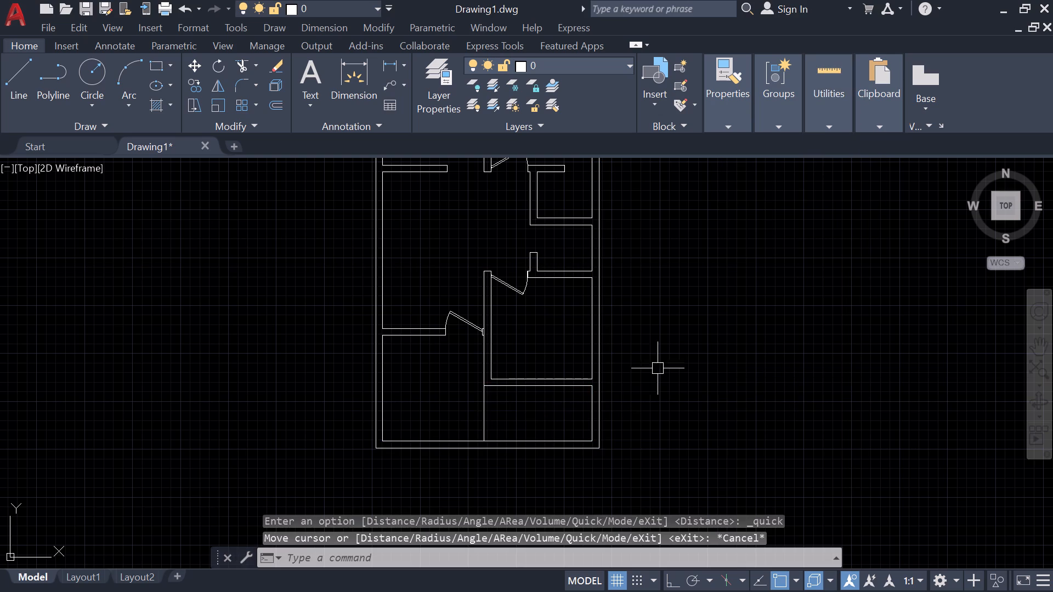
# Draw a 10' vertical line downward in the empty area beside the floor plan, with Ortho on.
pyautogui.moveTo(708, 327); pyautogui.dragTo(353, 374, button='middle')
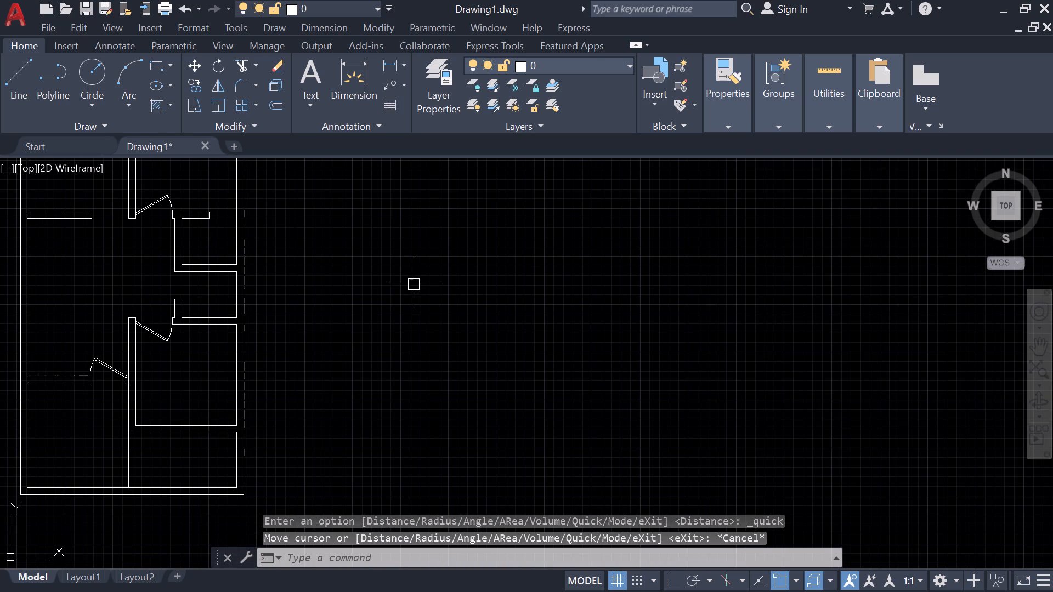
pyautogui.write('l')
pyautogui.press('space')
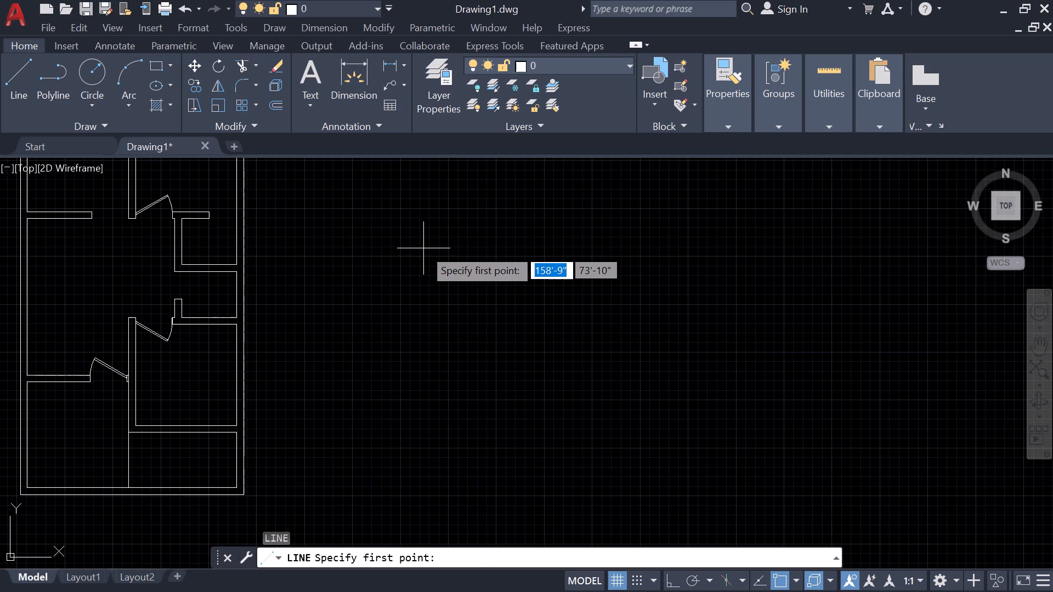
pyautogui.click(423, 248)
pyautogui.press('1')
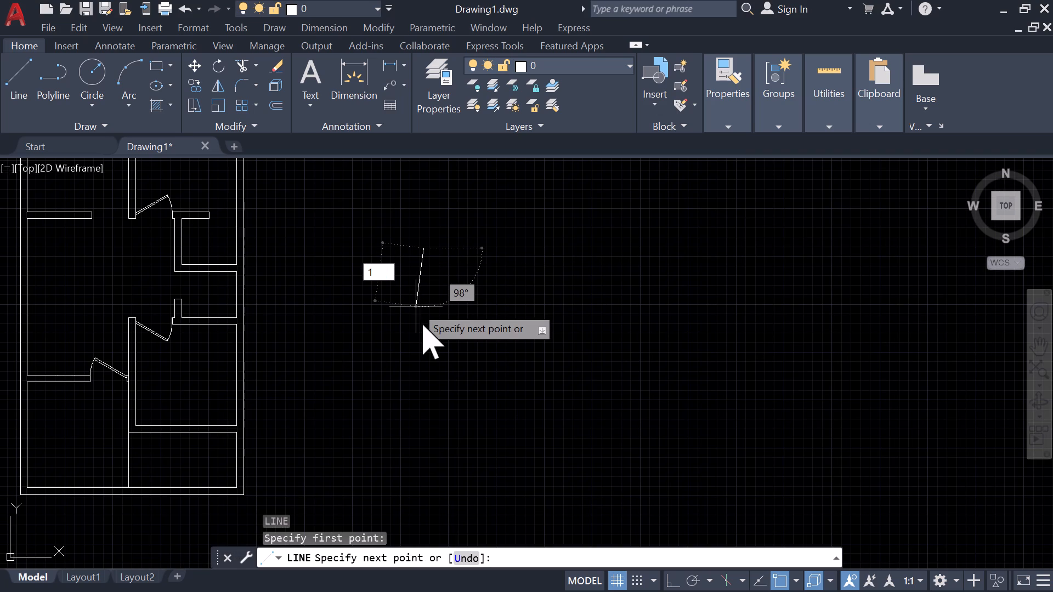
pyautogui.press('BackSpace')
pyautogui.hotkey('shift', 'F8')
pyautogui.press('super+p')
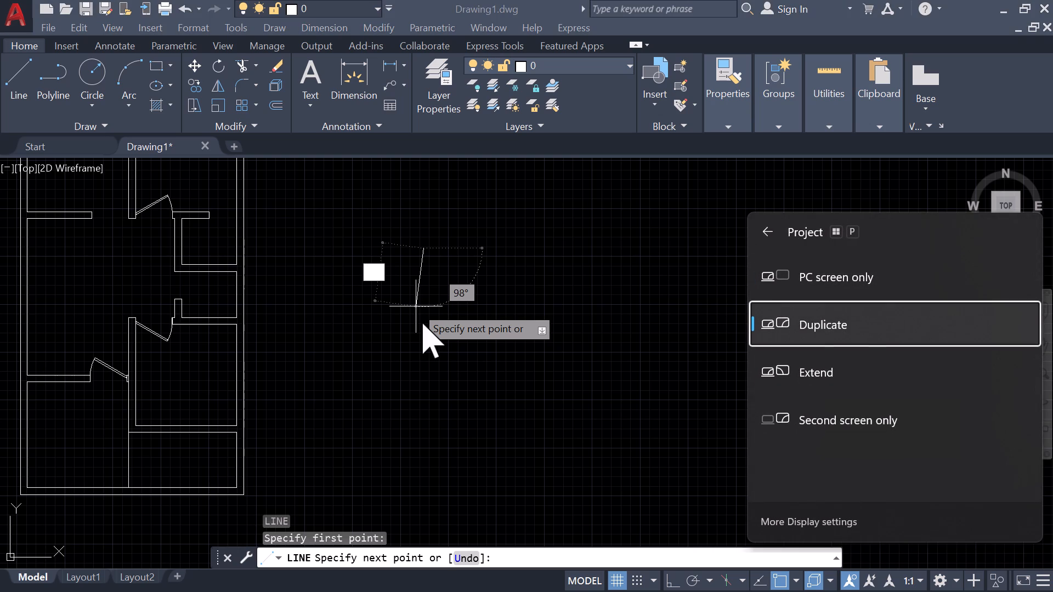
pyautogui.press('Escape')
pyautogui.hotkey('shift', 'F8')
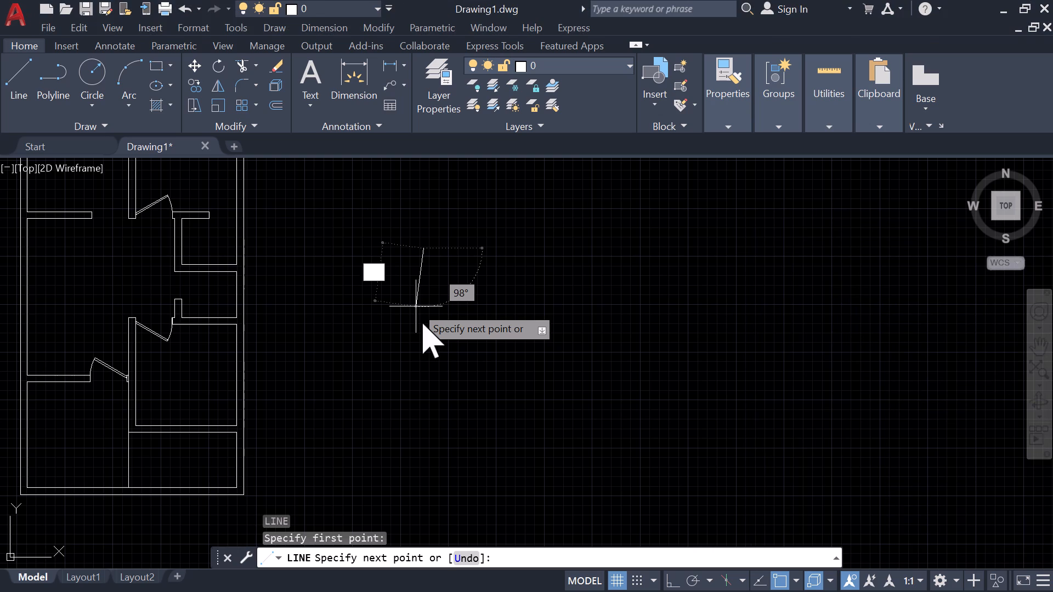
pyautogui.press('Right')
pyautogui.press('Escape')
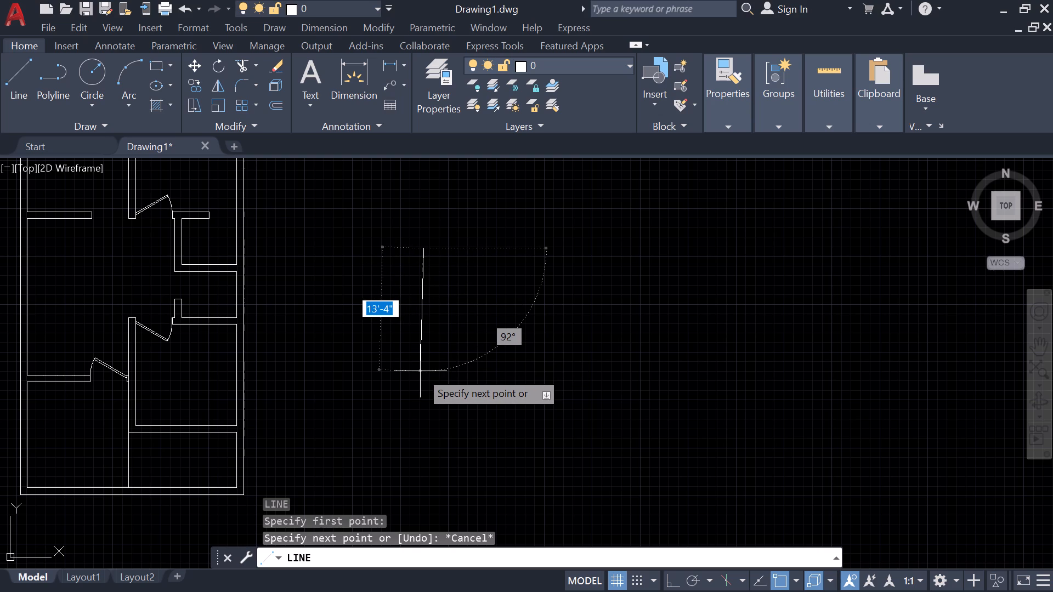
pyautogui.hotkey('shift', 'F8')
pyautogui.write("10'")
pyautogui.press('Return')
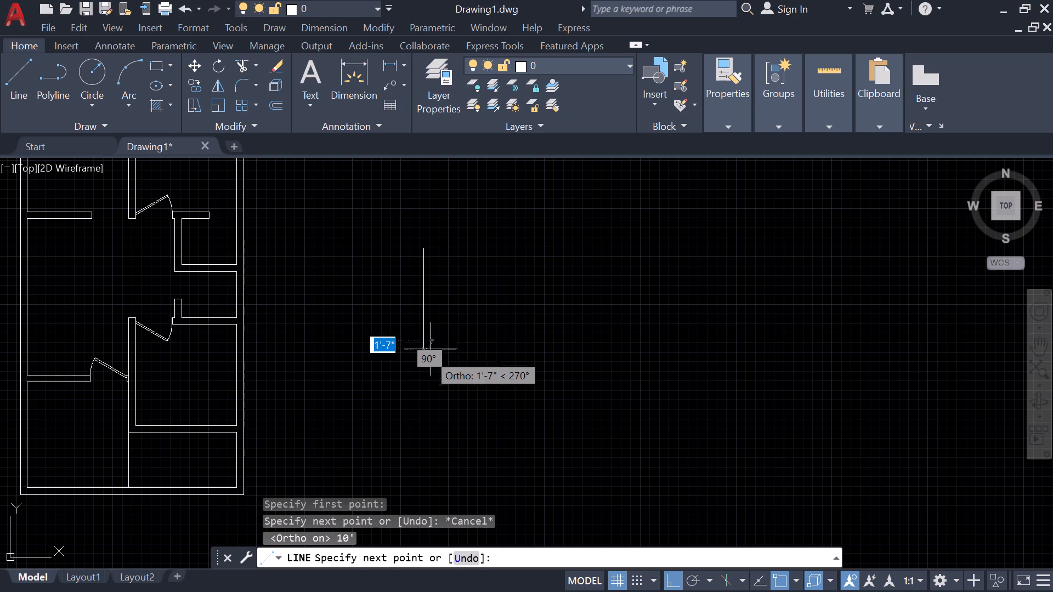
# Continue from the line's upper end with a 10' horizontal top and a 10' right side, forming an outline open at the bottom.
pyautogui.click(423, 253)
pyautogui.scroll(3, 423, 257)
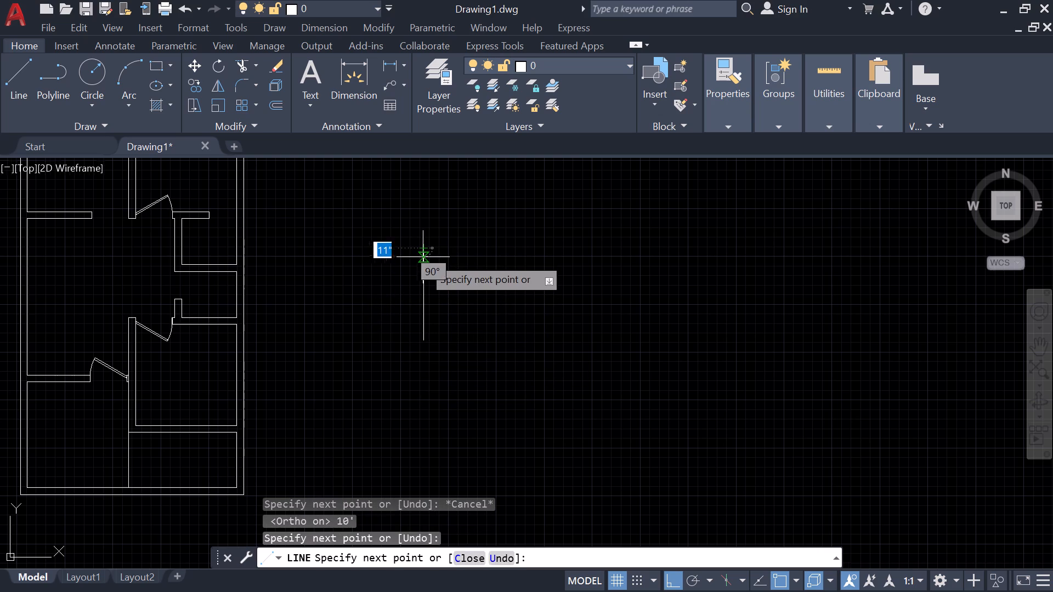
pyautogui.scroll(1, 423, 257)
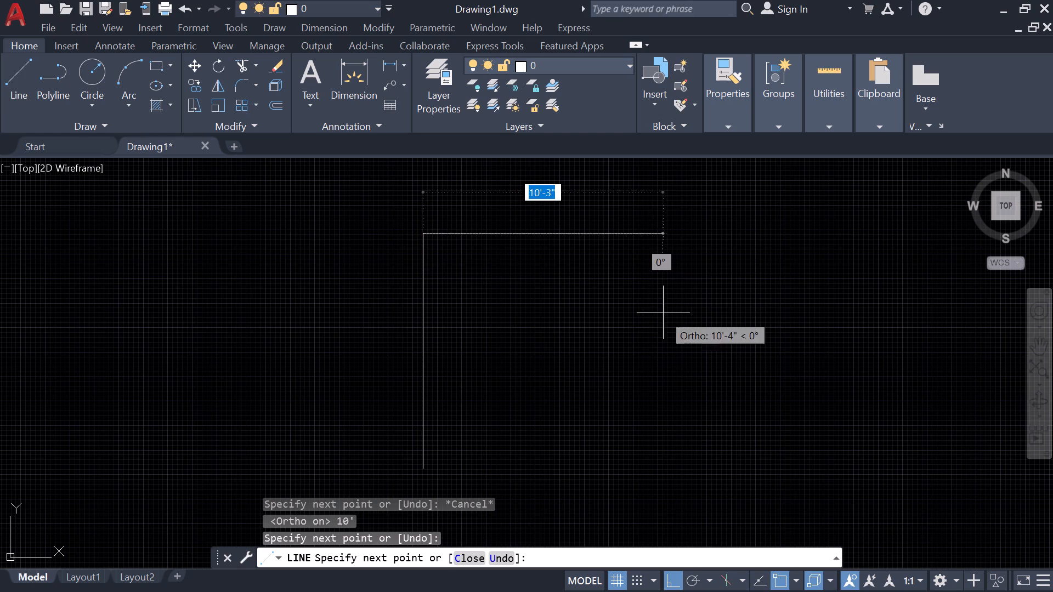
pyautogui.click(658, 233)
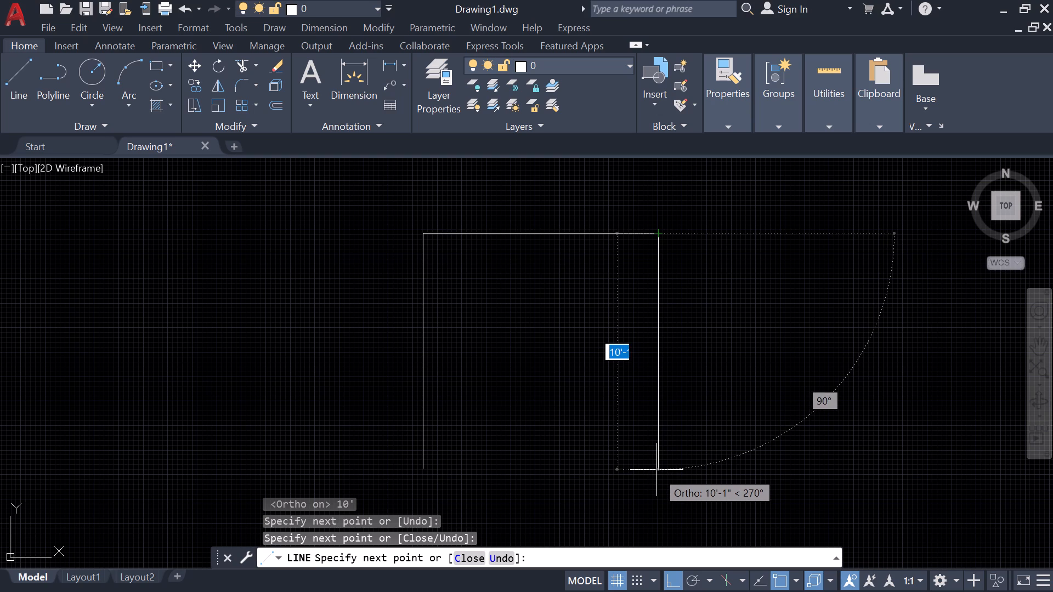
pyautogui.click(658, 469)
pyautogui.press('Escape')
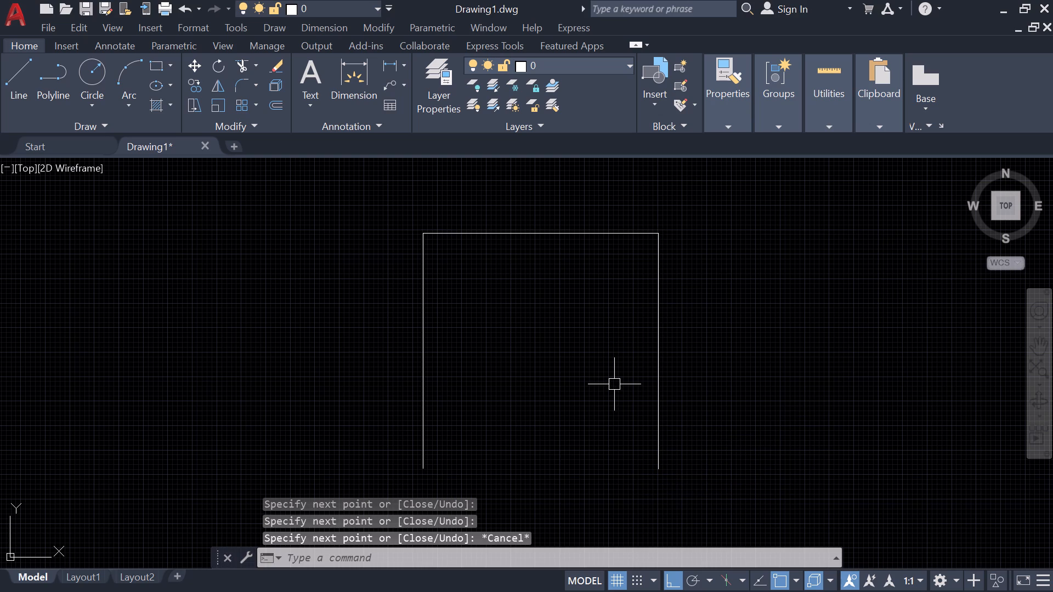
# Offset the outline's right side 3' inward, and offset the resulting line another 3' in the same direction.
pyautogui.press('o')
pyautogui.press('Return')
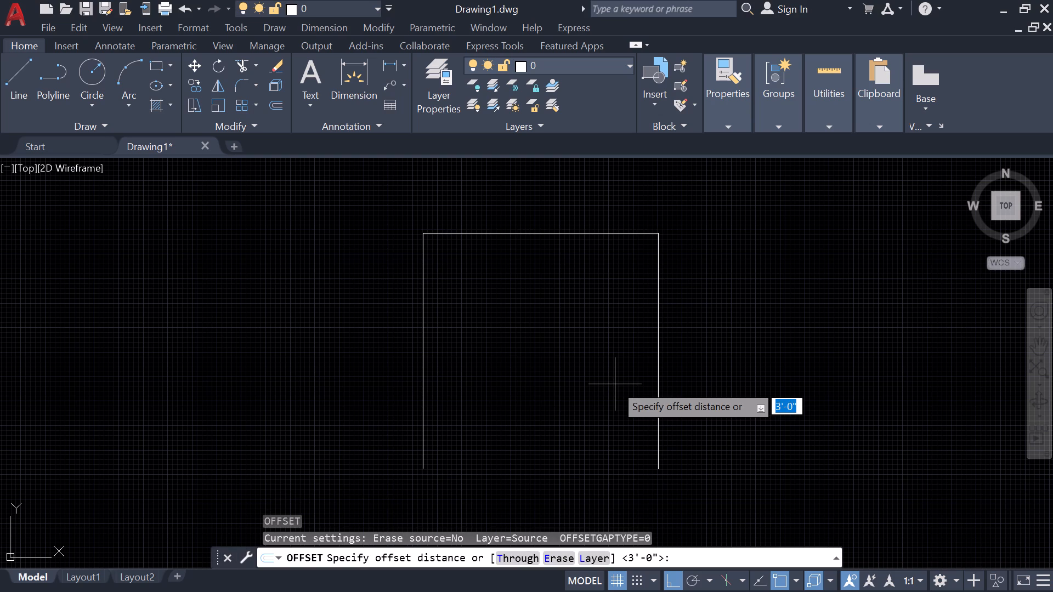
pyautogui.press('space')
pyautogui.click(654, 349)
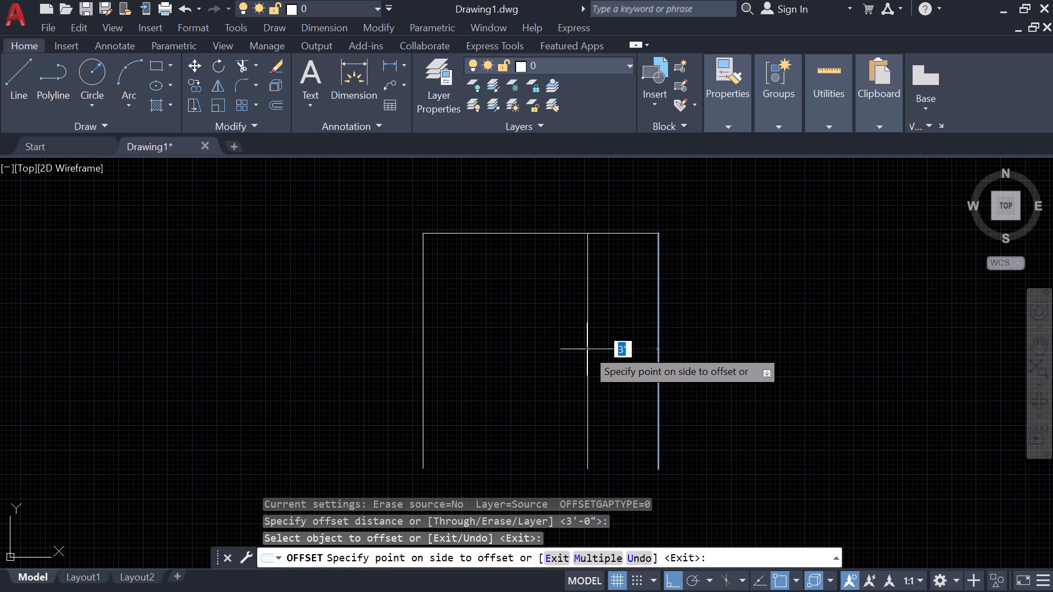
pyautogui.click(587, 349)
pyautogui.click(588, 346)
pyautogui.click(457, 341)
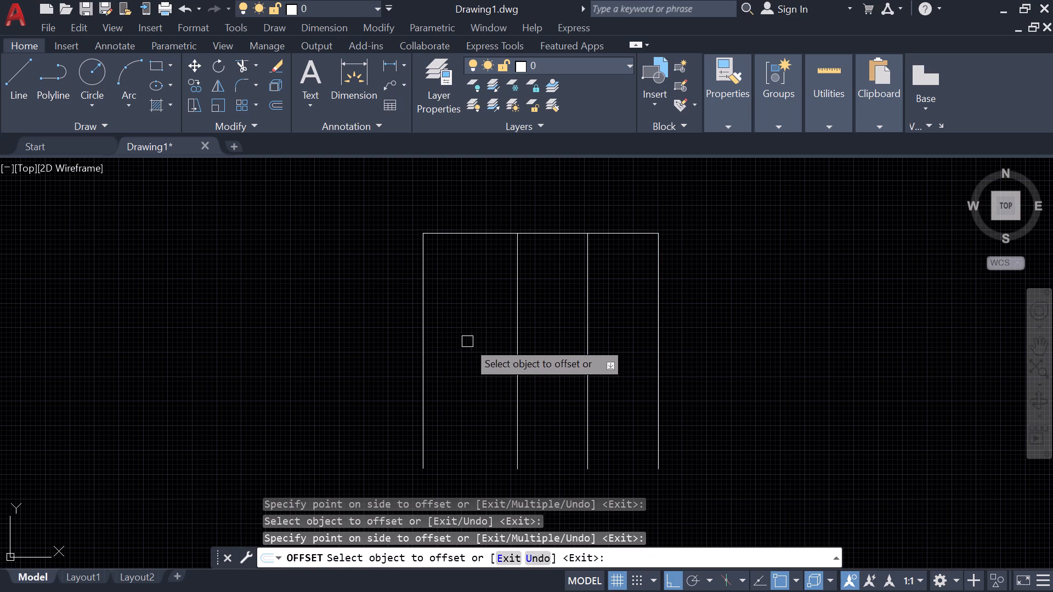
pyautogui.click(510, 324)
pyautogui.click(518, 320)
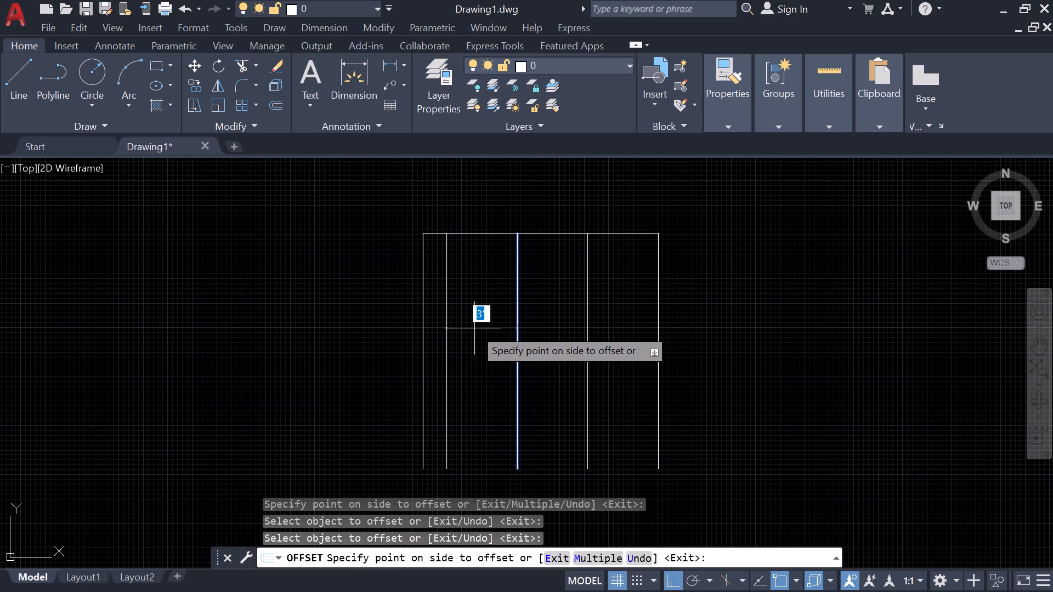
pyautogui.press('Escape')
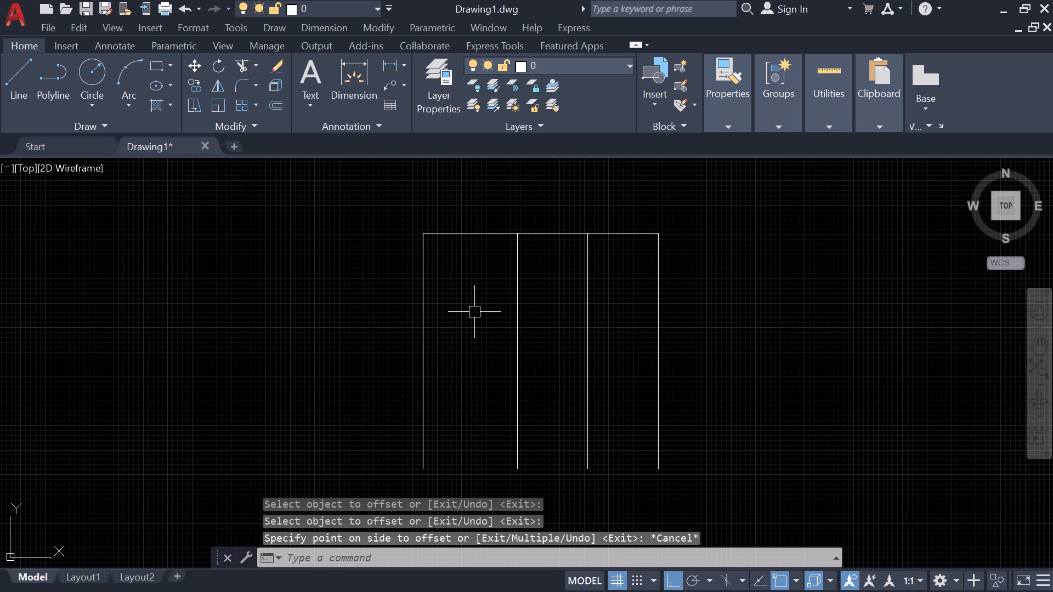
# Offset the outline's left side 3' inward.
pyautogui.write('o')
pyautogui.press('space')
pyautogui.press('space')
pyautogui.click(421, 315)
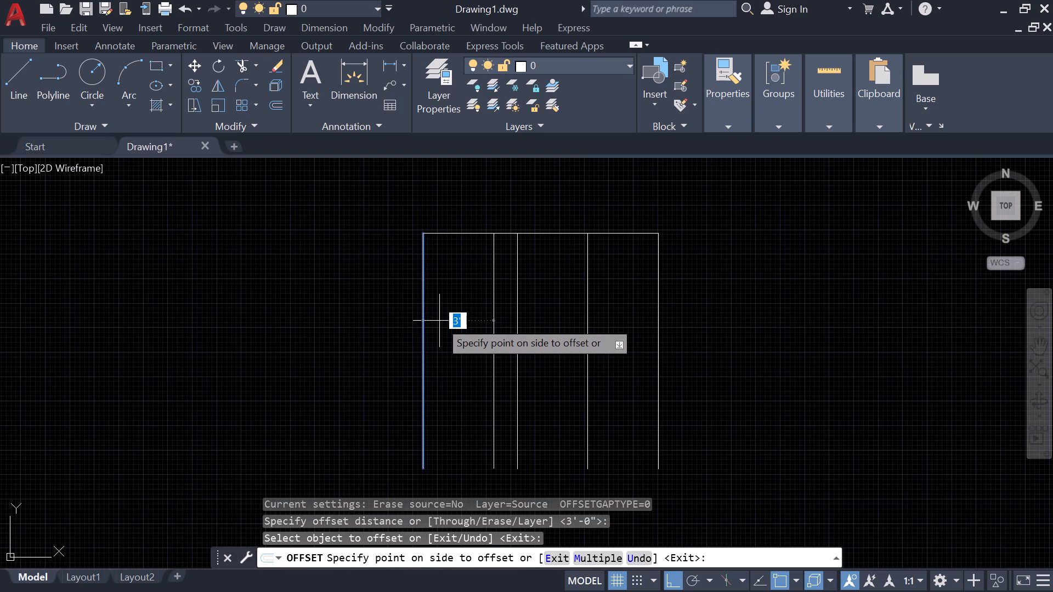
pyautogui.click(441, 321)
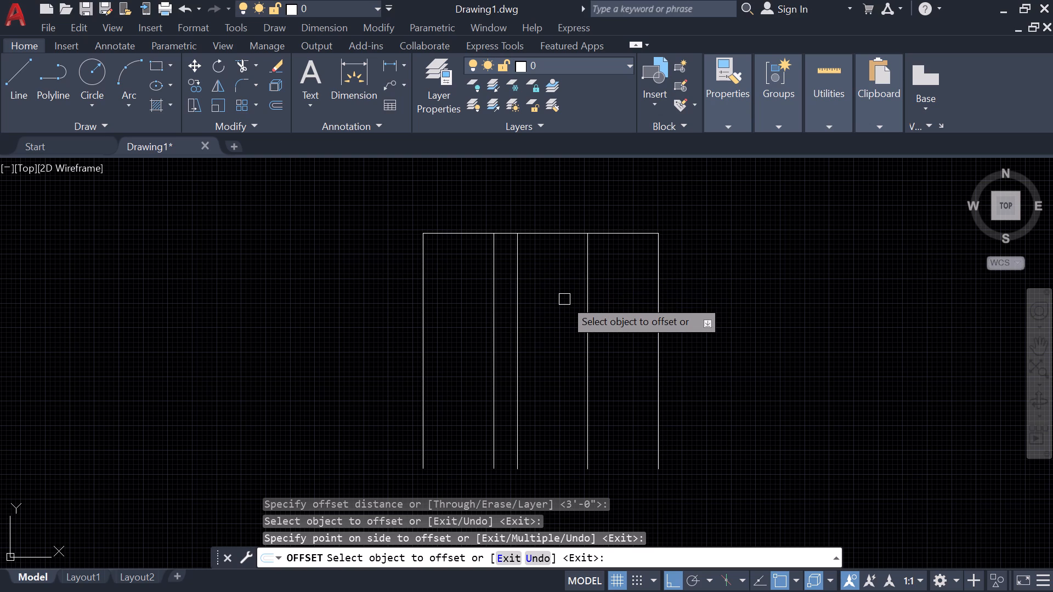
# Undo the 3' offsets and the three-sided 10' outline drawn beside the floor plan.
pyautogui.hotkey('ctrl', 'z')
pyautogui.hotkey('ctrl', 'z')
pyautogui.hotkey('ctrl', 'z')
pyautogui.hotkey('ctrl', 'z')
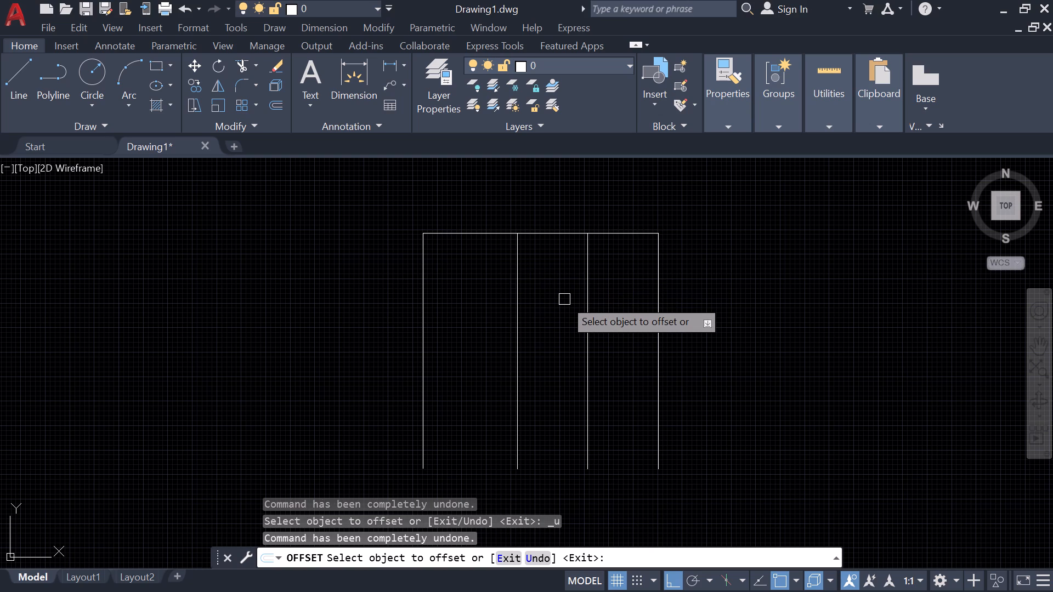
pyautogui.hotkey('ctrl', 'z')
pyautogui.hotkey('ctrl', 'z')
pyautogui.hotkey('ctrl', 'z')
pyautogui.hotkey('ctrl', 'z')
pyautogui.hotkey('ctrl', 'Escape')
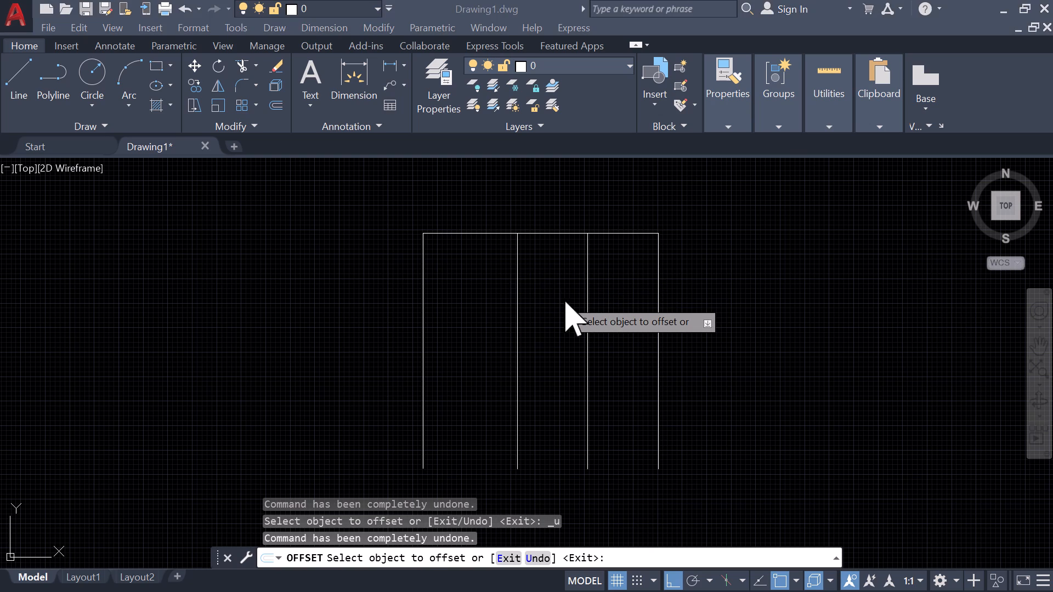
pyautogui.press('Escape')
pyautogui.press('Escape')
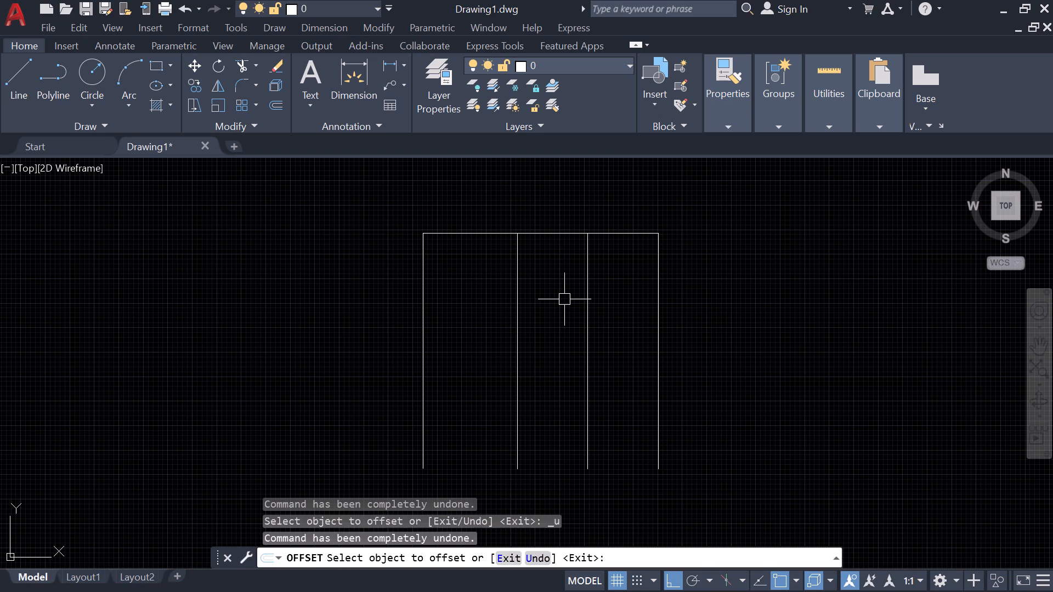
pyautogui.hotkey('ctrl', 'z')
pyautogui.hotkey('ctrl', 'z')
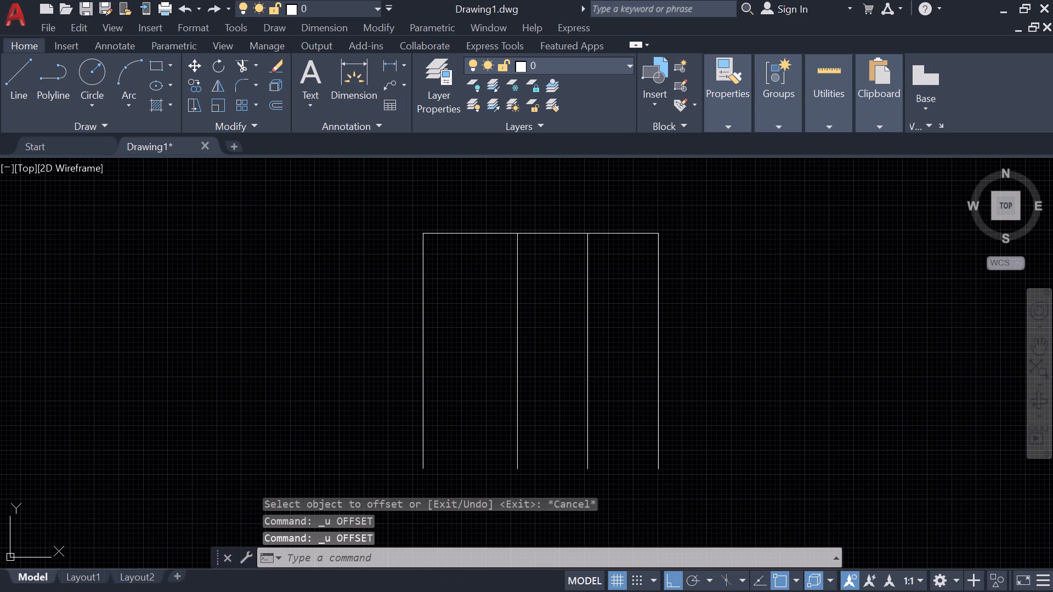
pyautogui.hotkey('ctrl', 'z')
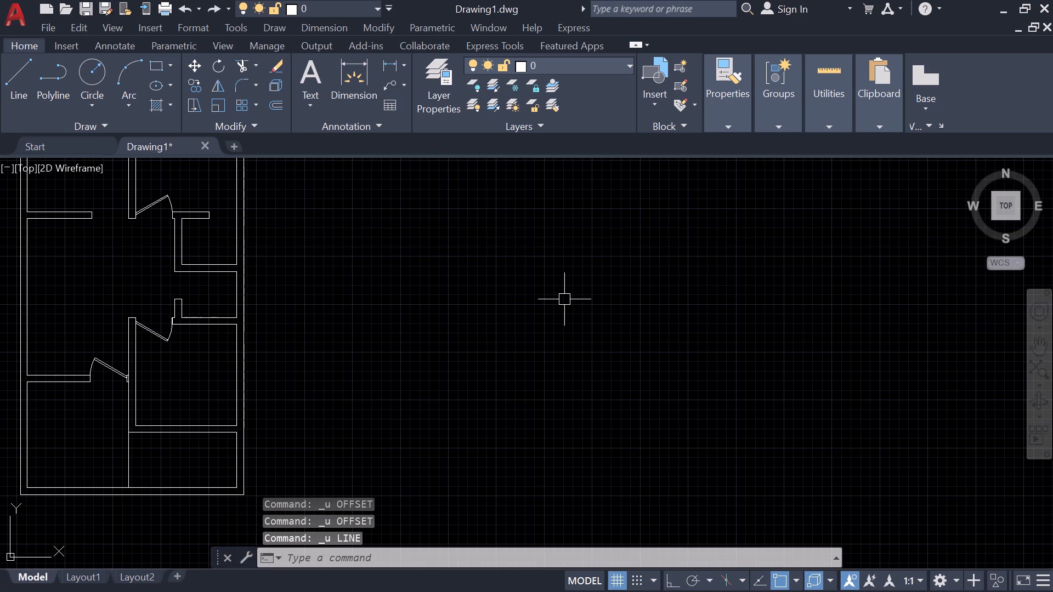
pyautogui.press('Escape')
# With ortho on, draw a 10' vertical line downward in the empty space beside the floor plan, and return to its upper end.
pyautogui.press('l')
pyautogui.press('space')
pyautogui.click(509, 224)
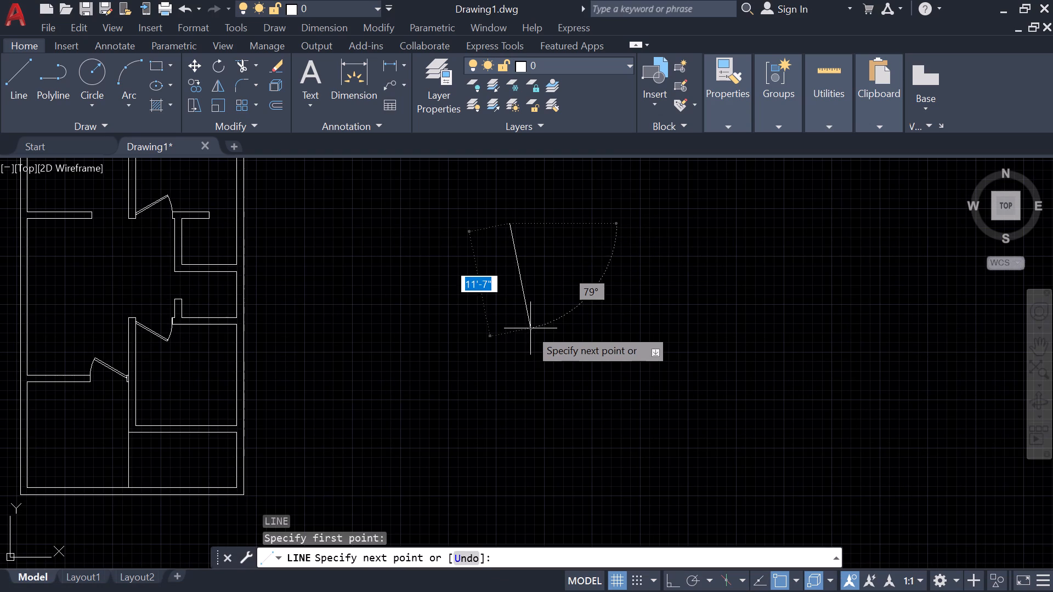
pyautogui.hotkey('shift', 'F8')
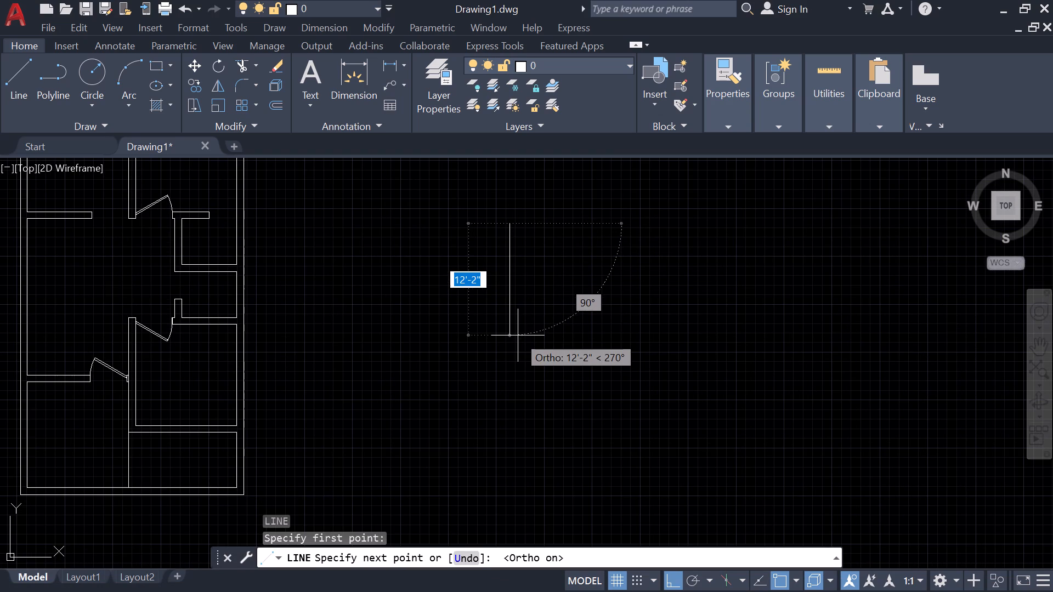
pyautogui.write("10'")
pyautogui.press('Return')
pyautogui.click(513, 224)
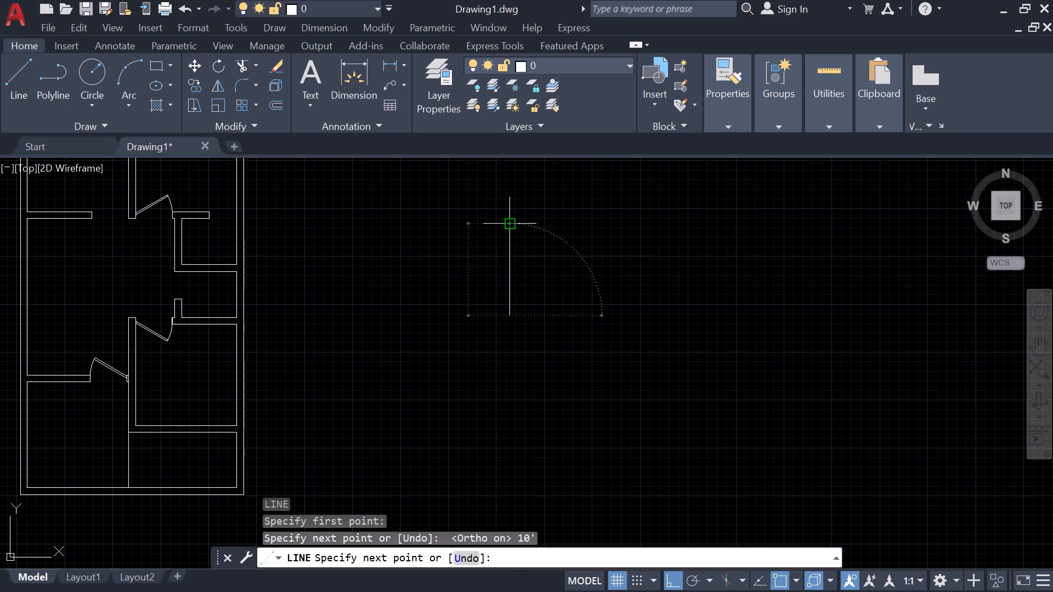
# Continue from the line's upper end with a 6' horizontal top and a 6' right side going down.
pyautogui.scroll(5, 513, 225)
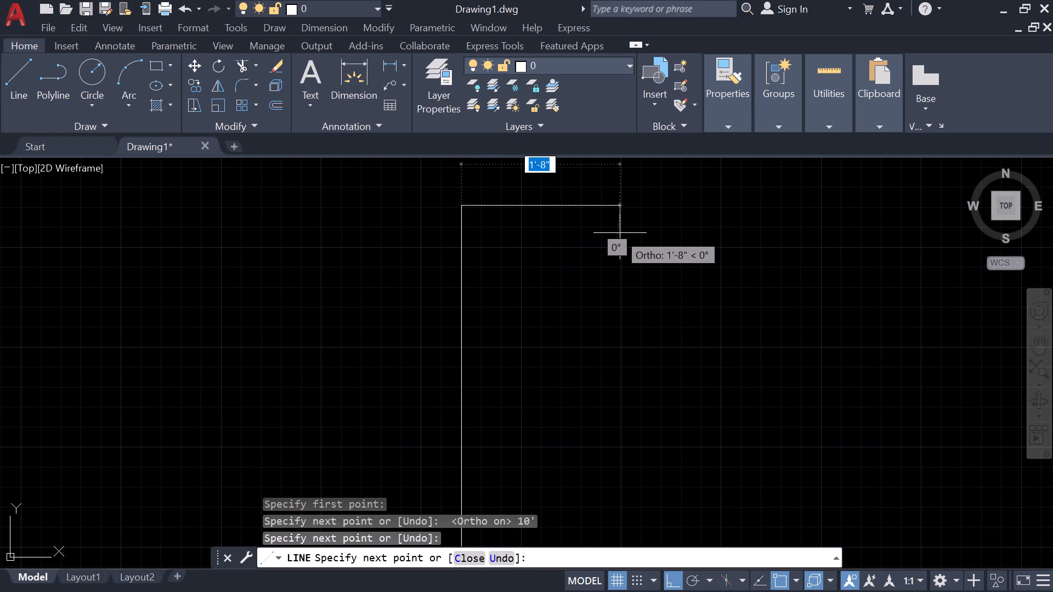
pyautogui.press('6')
pyautogui.press('Return')
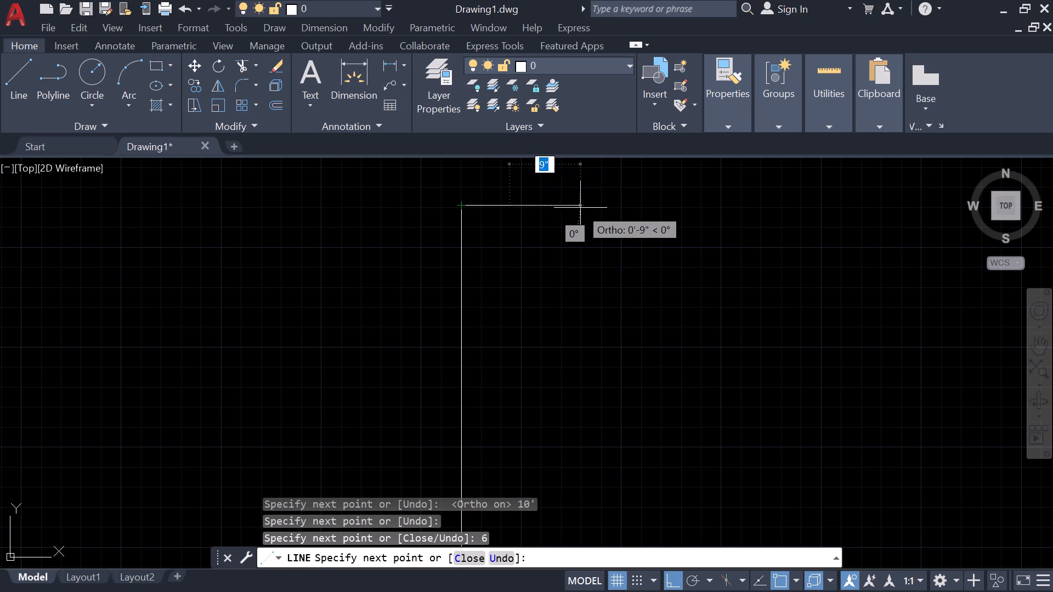
pyautogui.click(461, 208)
pyautogui.write("6'")
pyautogui.press('Return')
pyautogui.scroll(-2, 607, 206)
pyautogui.moveTo(616, 267); pyautogui.dragTo(432, 268, button='middle')
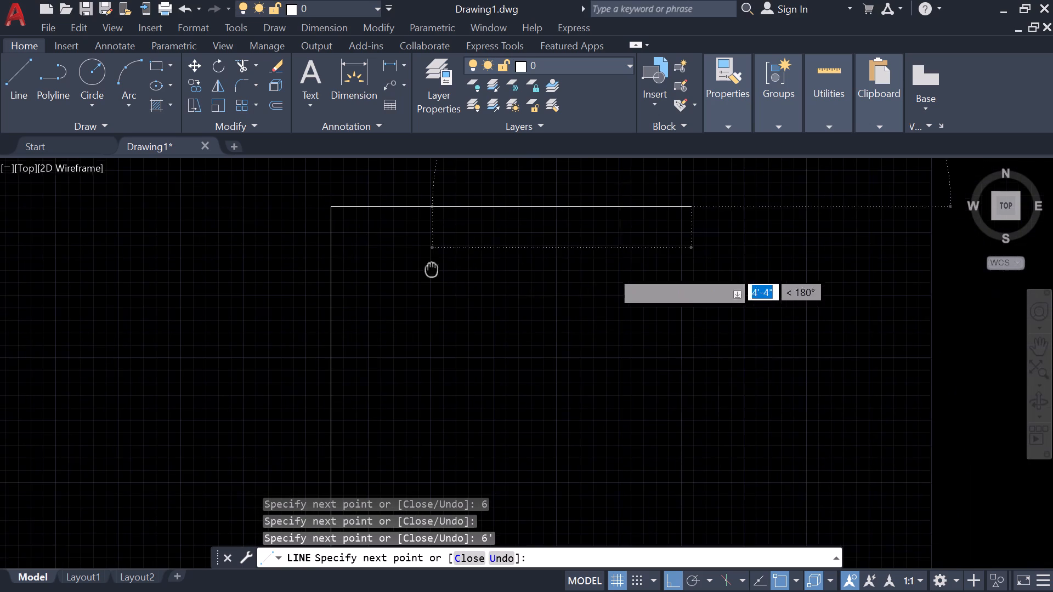
pyautogui.scroll(-1, 703, 360)
pyautogui.moveTo(701, 358); pyautogui.dragTo(653, 228, button='middle')
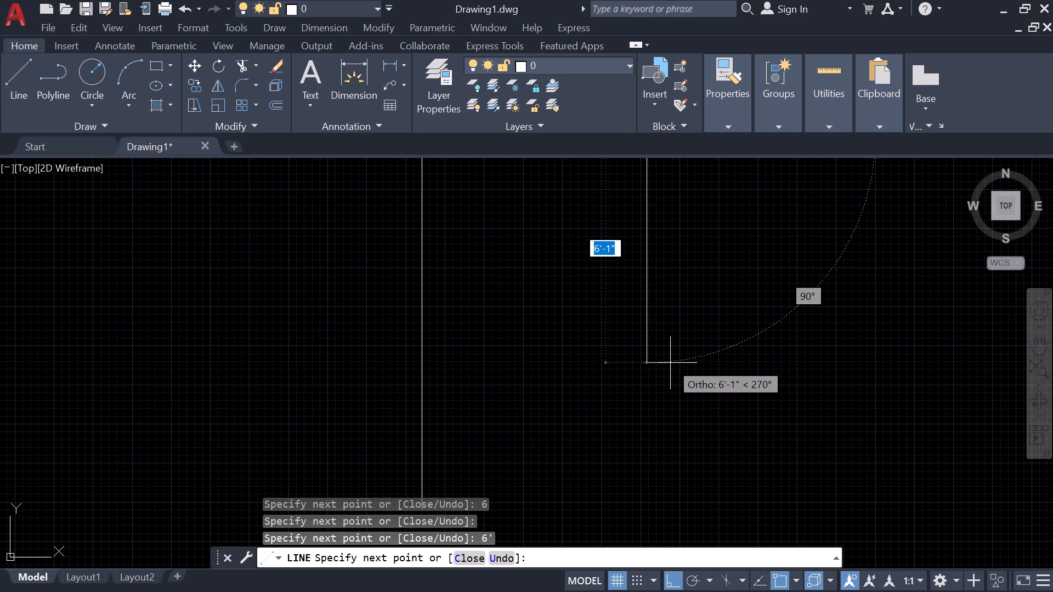
pyautogui.write("6'")
pyautogui.press('Return')
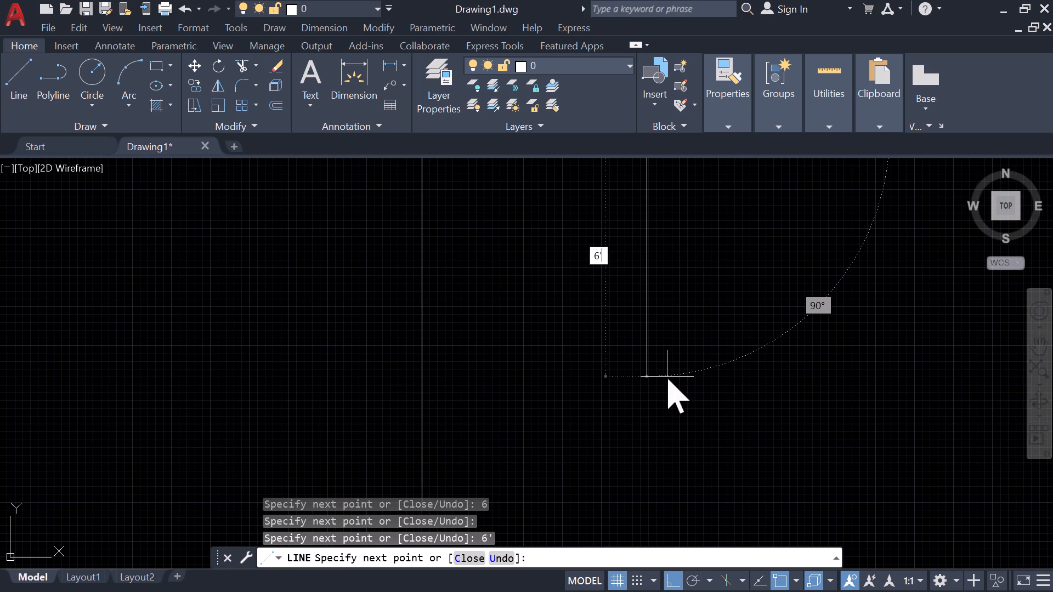
pyautogui.press('Escape')
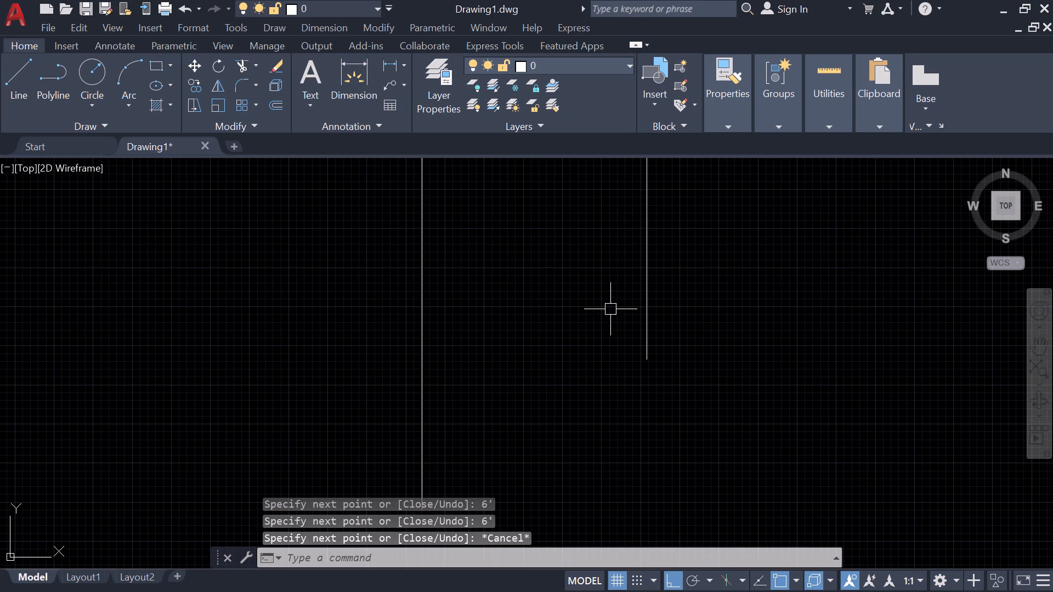
# Offset the outline's right side 3' inward to make a centre line.
pyautogui.moveTo(608, 305); pyautogui.dragTo(608, 334, button='middle')
pyautogui.scroll(-1, 608, 309)
pyautogui.write('o')
pyautogui.press('space')
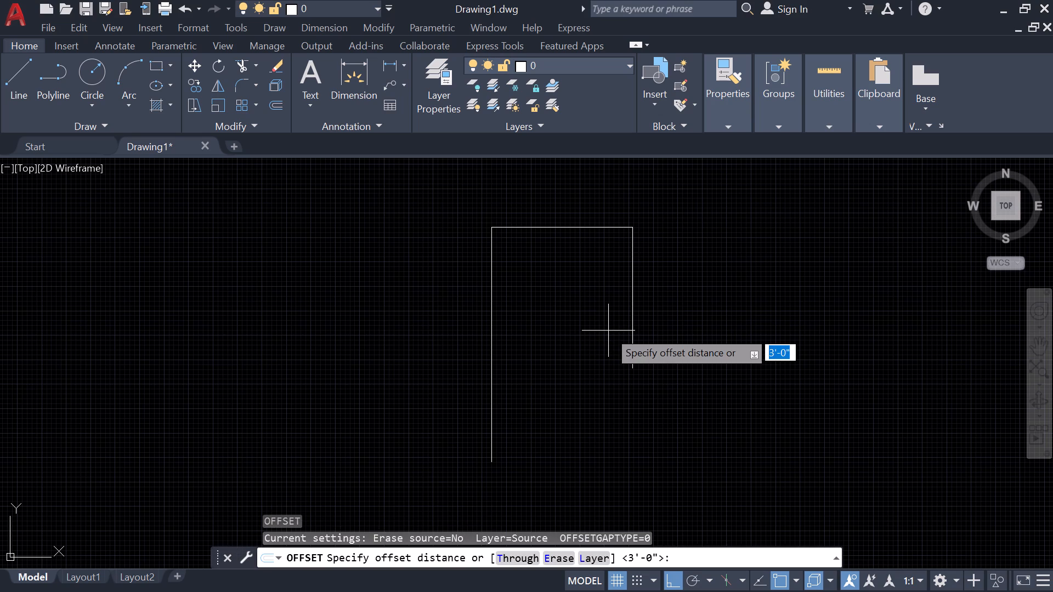
pyautogui.press('3')
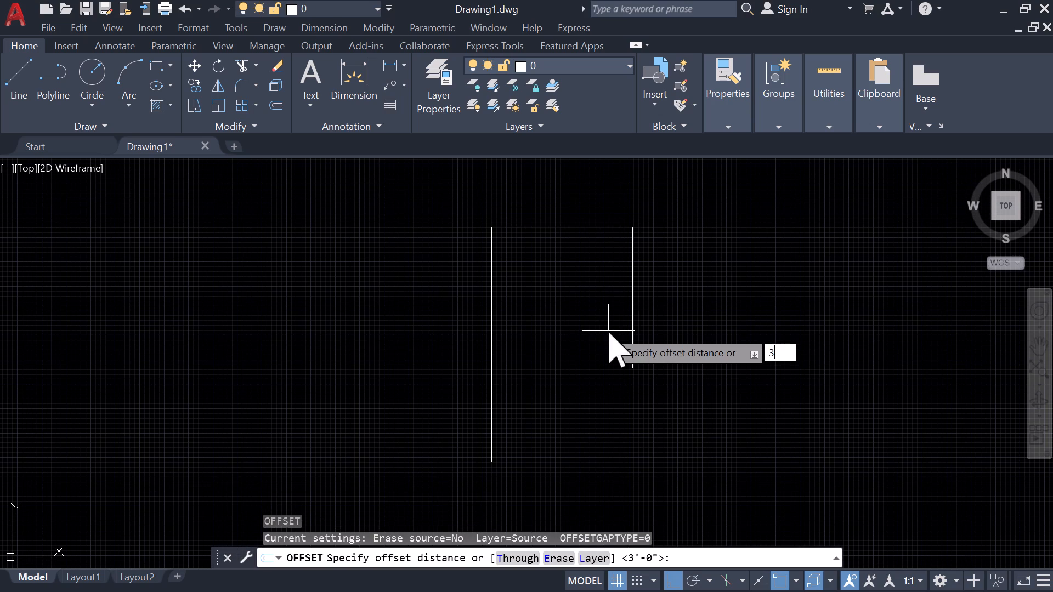
pyautogui.press("'")
pyautogui.press('Return')
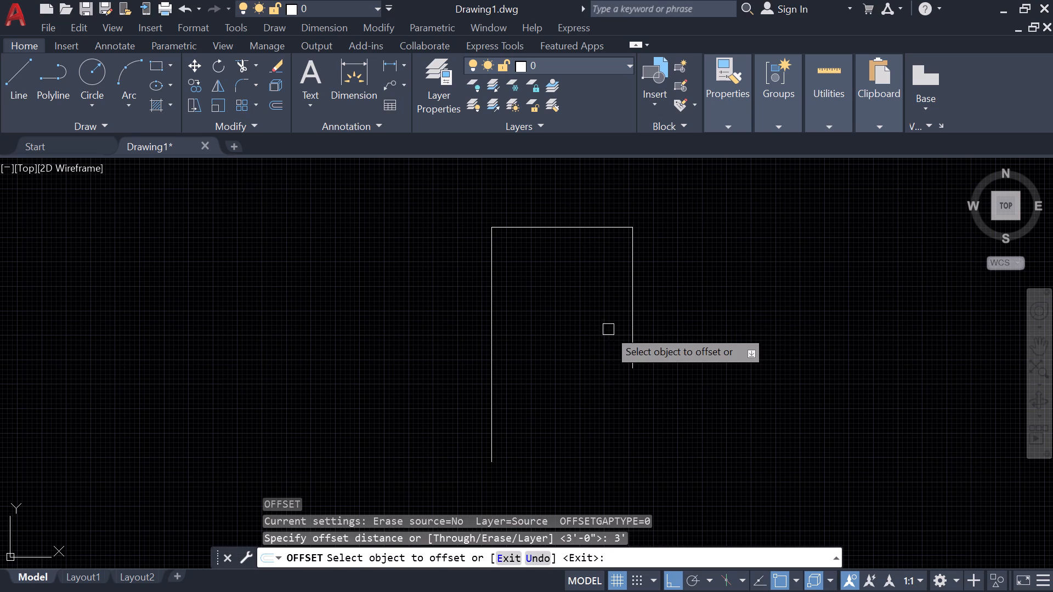
pyautogui.click(630, 309)
pyautogui.click(549, 309)
pyautogui.press('Escape')
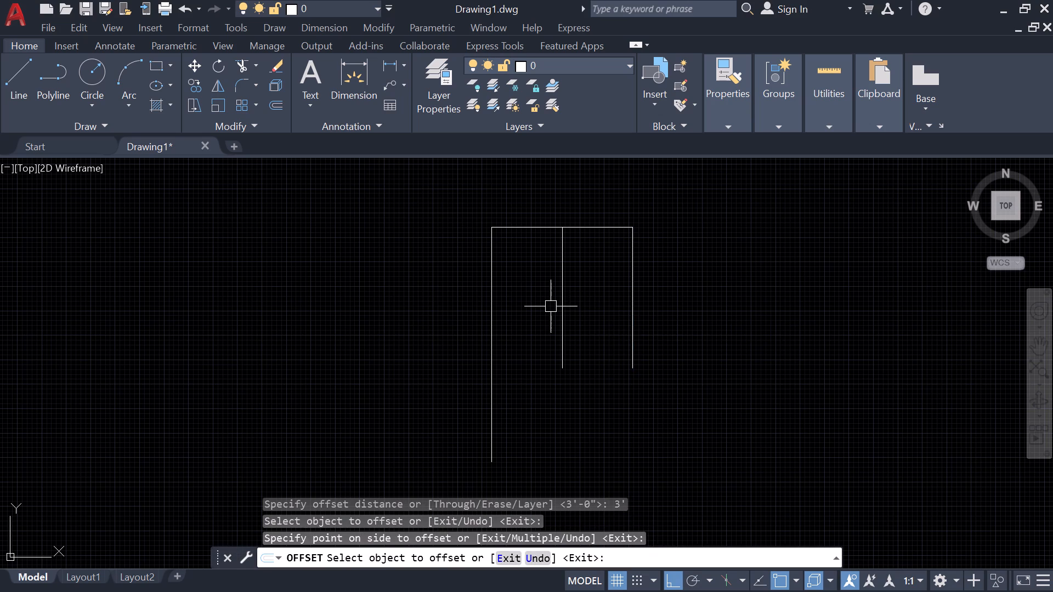
pyautogui.press('3')
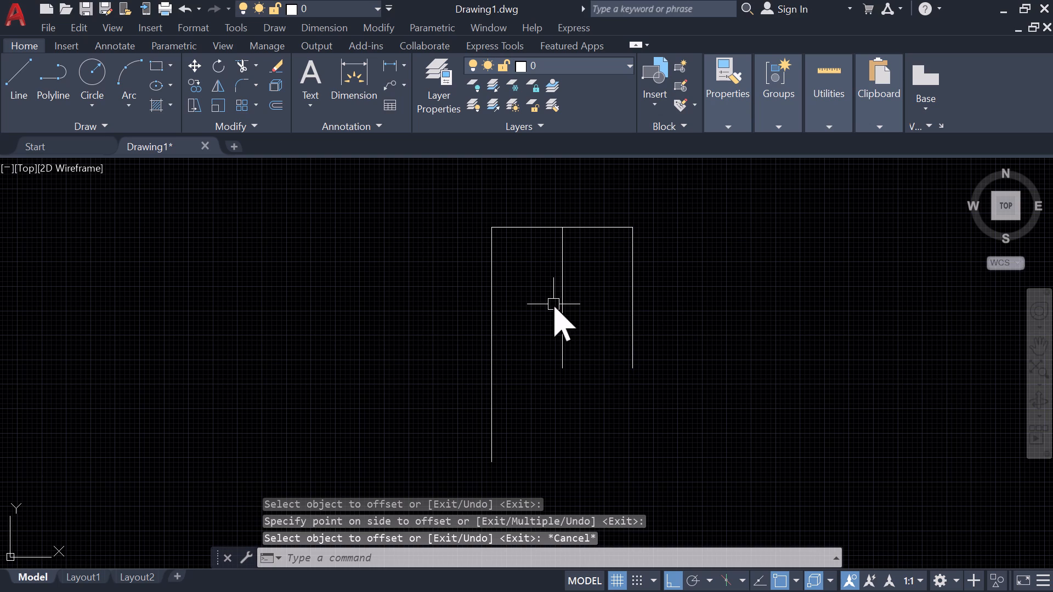
pyautogui.press('Escape')
# Offset the outline's top line 3' downward to mark the landing edge.
pyautogui.write('o 4')
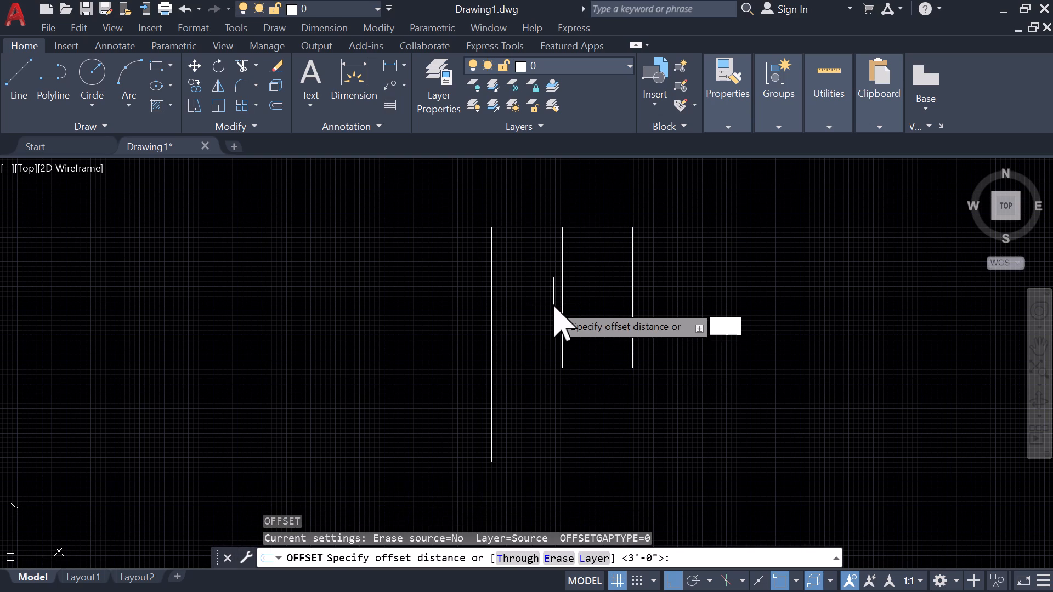
pyautogui.press('BackSpace')
pyautogui.write("3'")
pyautogui.press('Return')
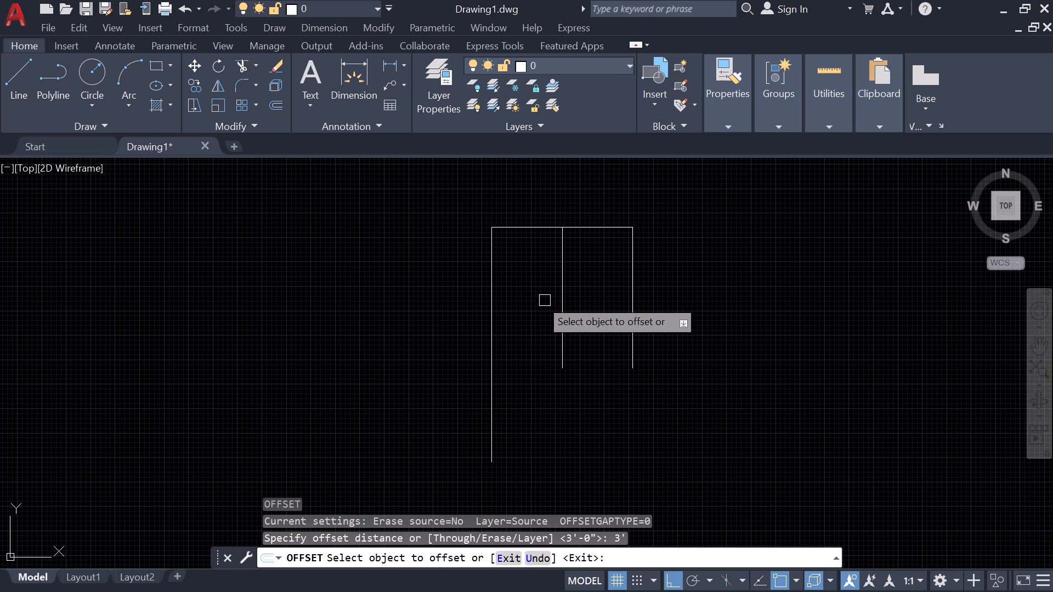
pyautogui.click(590, 225)
pyautogui.click(584, 280)
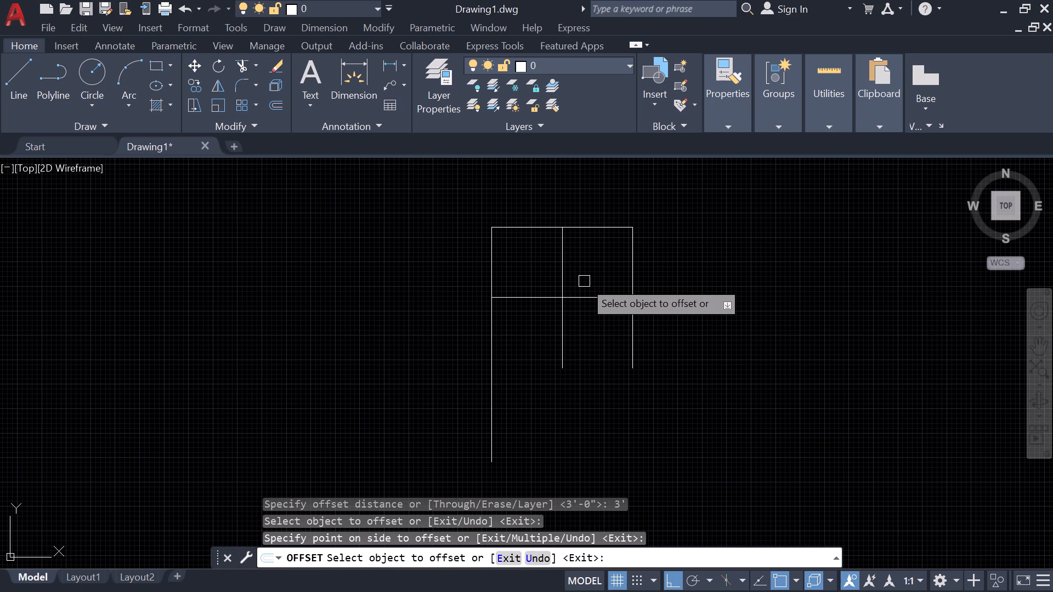
pyautogui.press('Escape')
# Trim off the part of the centre line that lies above the landing edge.
pyautogui.write('tr')
pyautogui.press('space')
pyautogui.moveTo(575, 270); pyautogui.dragTo(550, 272)
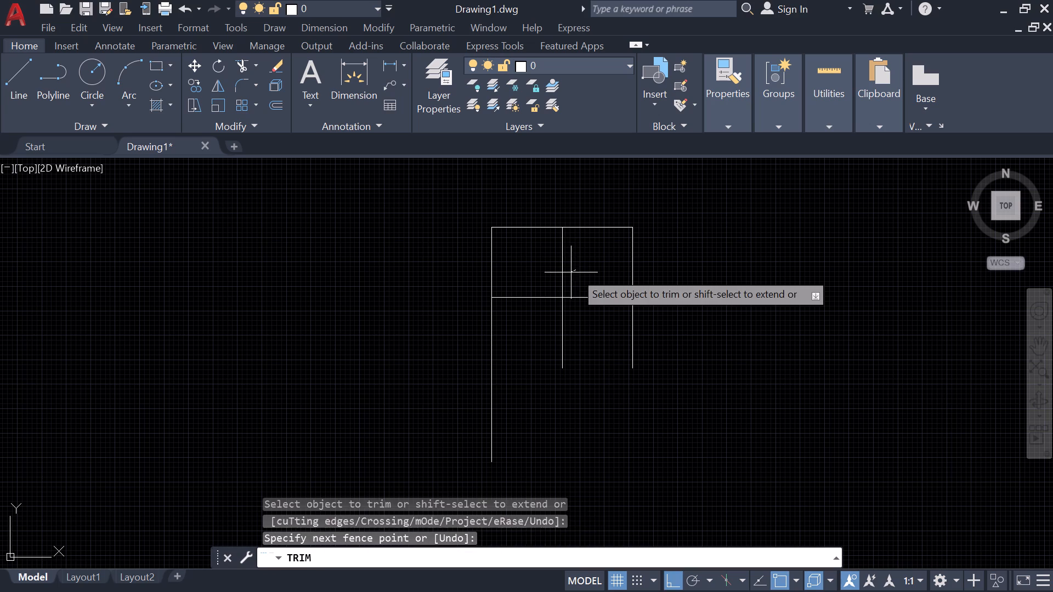
pyautogui.moveTo(550, 272); pyautogui.dragTo(546, 272)
pyautogui.press('Escape')
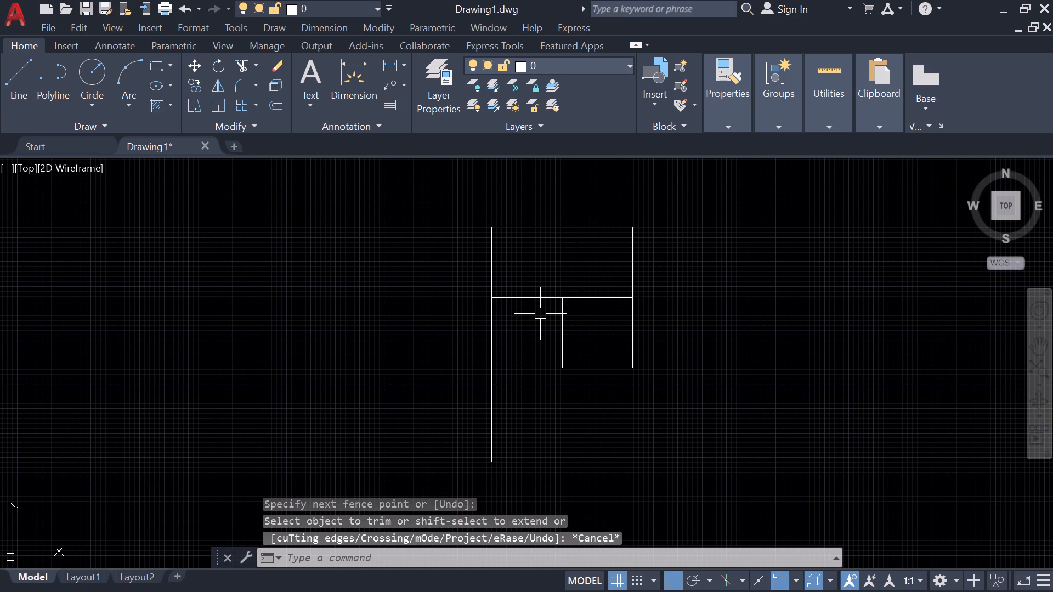
# Offset the landing edge downward in 1' increments to make three tread lines, reaching the right side's lower end.
pyautogui.write('o')
pyautogui.press('space')
pyautogui.write("1'")
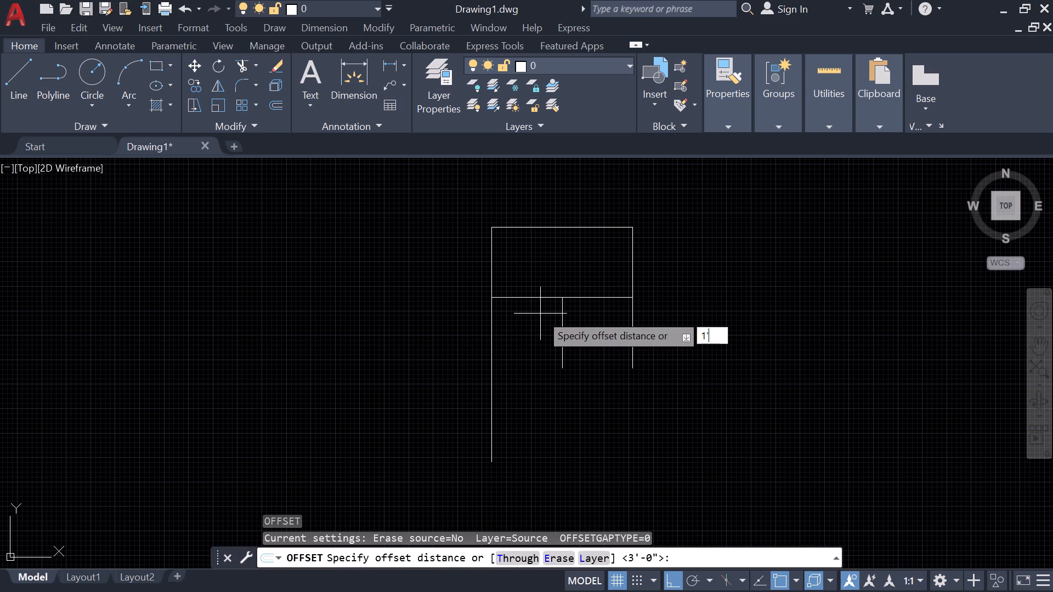
pyautogui.press('Return')
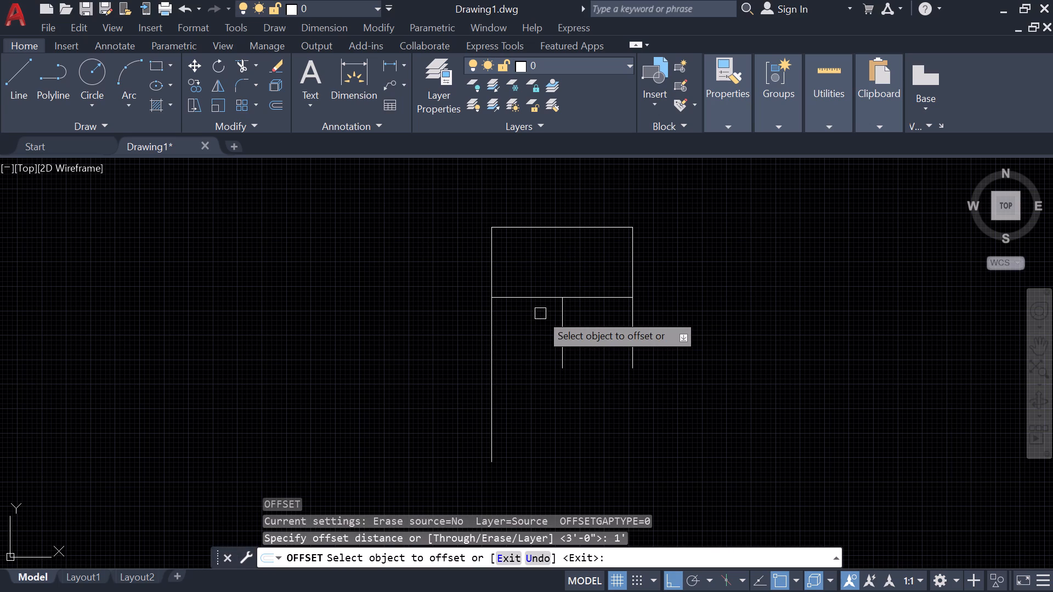
pyautogui.click(544, 299)
pyautogui.click(547, 321)
pyautogui.click(547, 323)
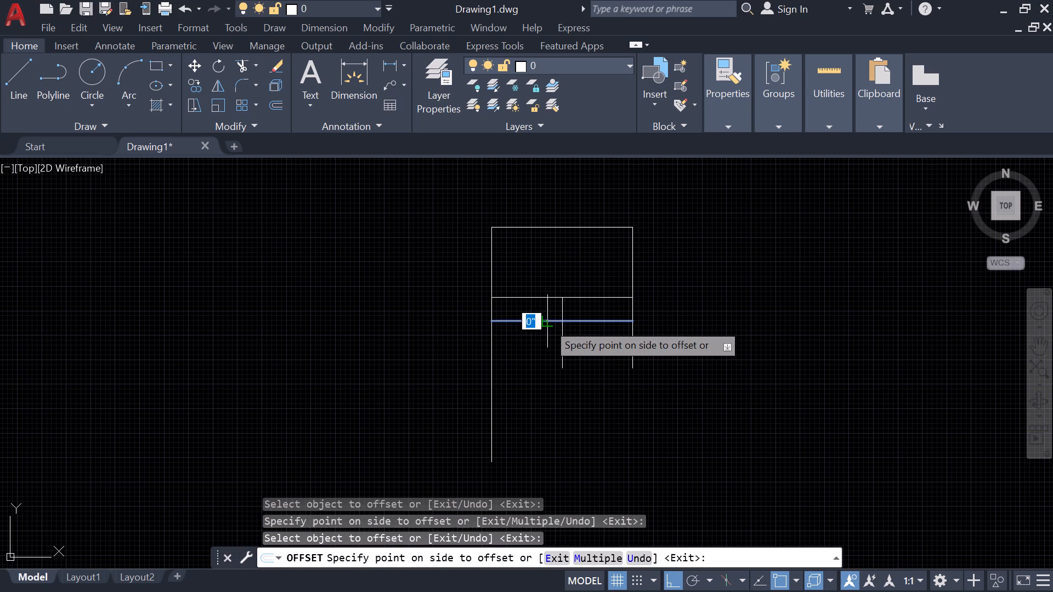
pyautogui.click(547, 337)
pyautogui.click(547, 345)
pyautogui.click(547, 358)
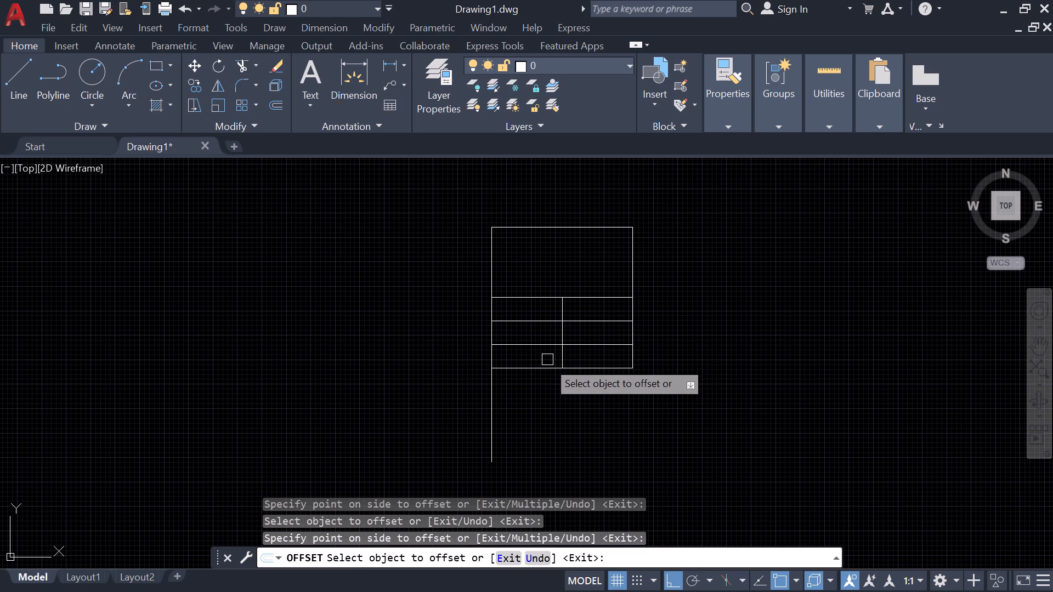
# Continue the 1' offsets downward from the lowest tread line to add five more tread lines.
pyautogui.click(547, 367)
pyautogui.click(547, 387)
pyautogui.click(547, 399)
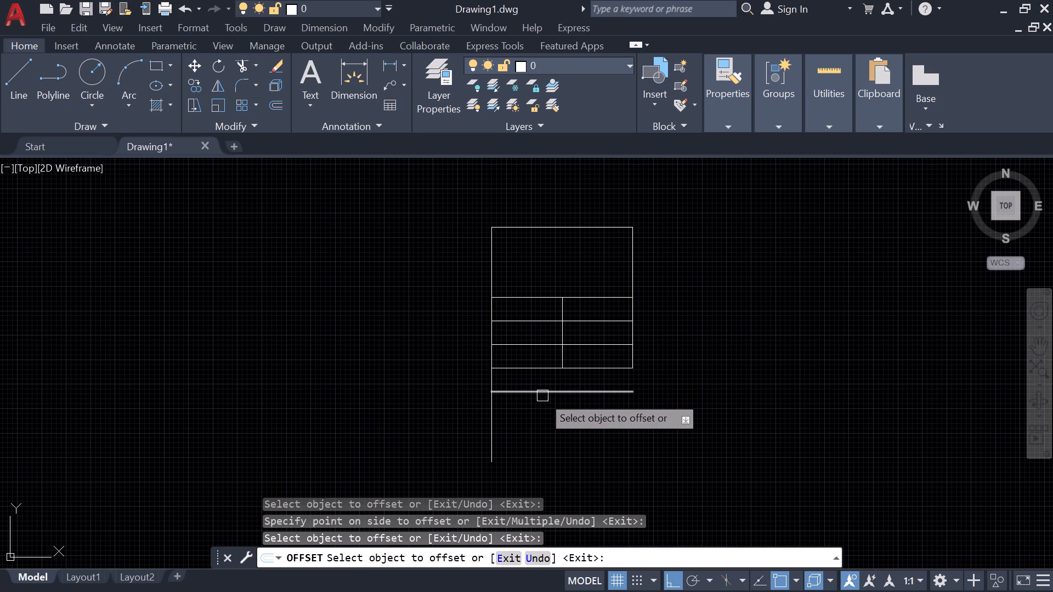
pyautogui.click(542, 396)
pyautogui.click(543, 409)
pyautogui.click(539, 417)
pyautogui.click(539, 436)
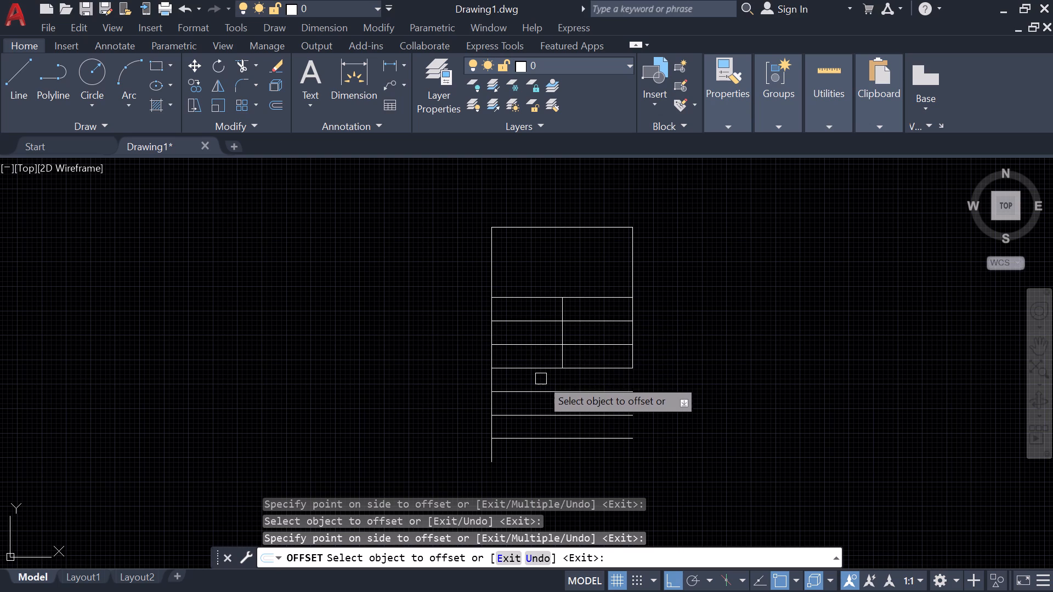
pyautogui.click(536, 440)
pyautogui.click(537, 456)
pyautogui.click(537, 464)
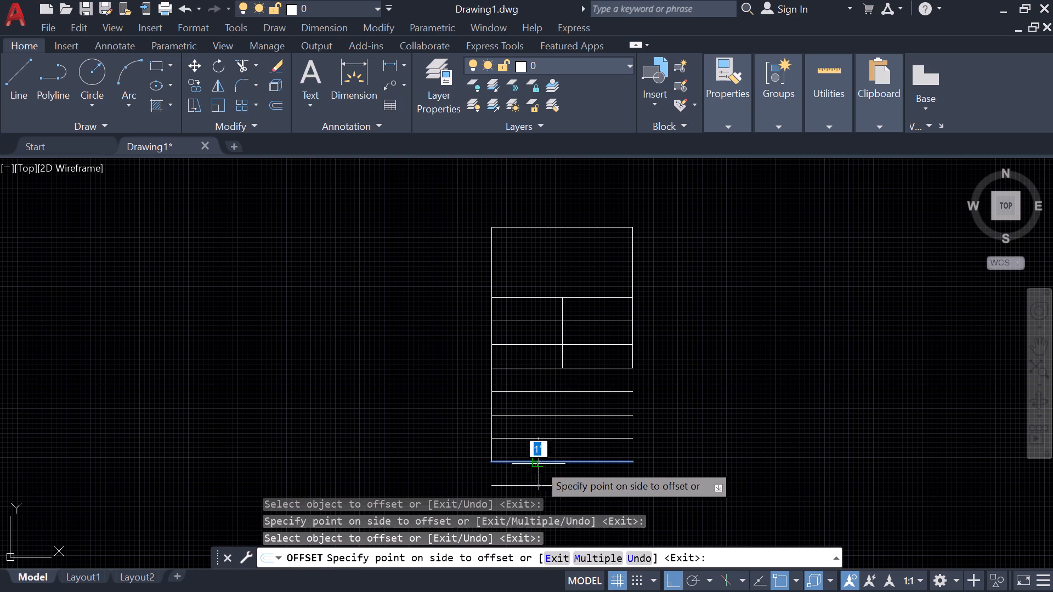
pyautogui.click(540, 477)
pyautogui.press('Escape')
# Draw vertical lines that carry the stair outline's right and left sides down to the lowest tread line.
pyautogui.press('l')
pyautogui.press('space')
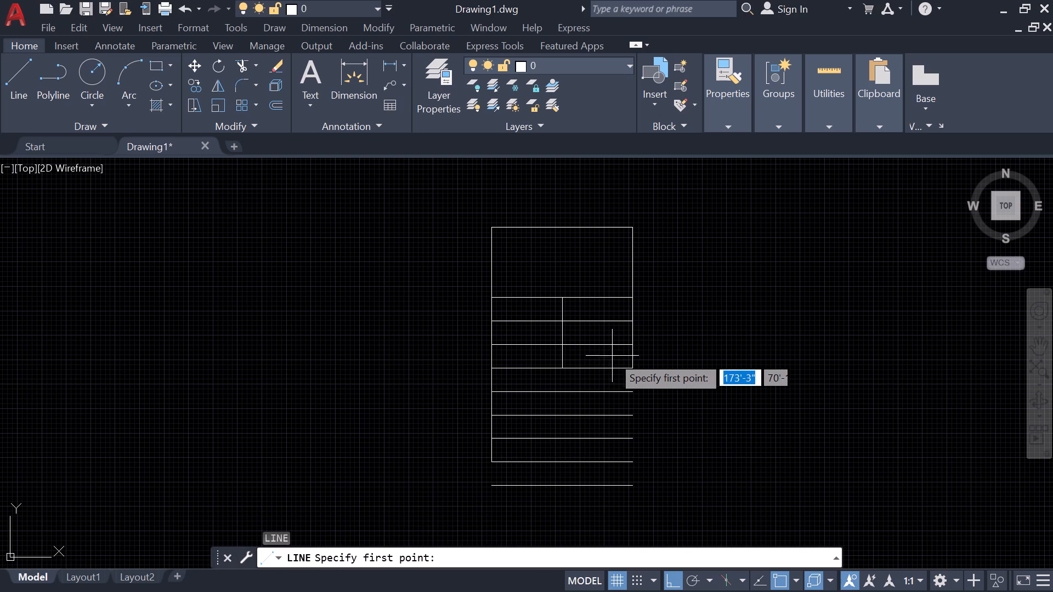
pyautogui.click(631, 366)
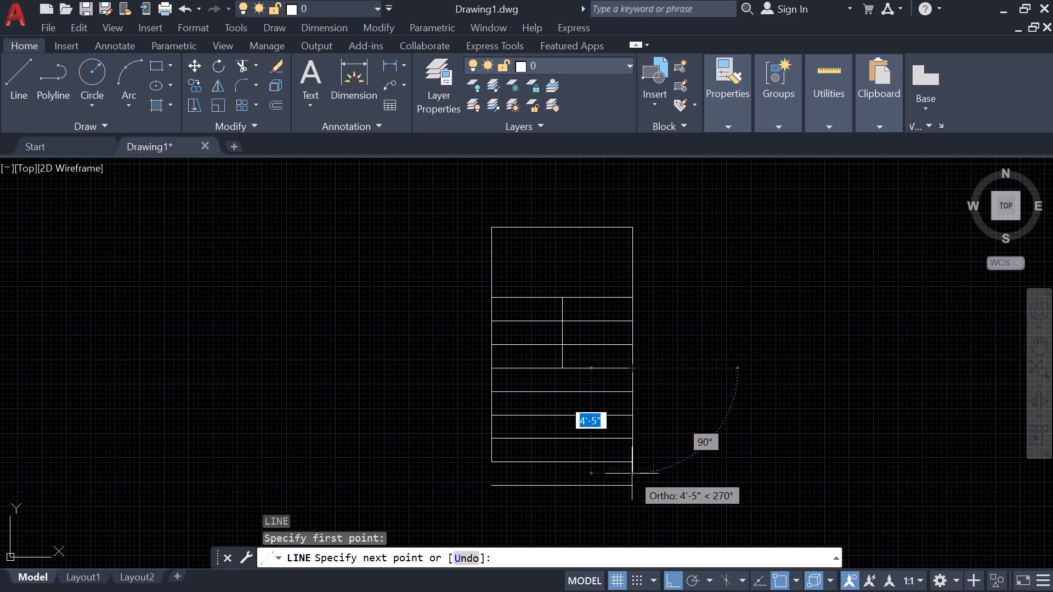
pyautogui.click(630, 486)
pyautogui.press('Escape')
pyautogui.press('l')
pyautogui.press('space')
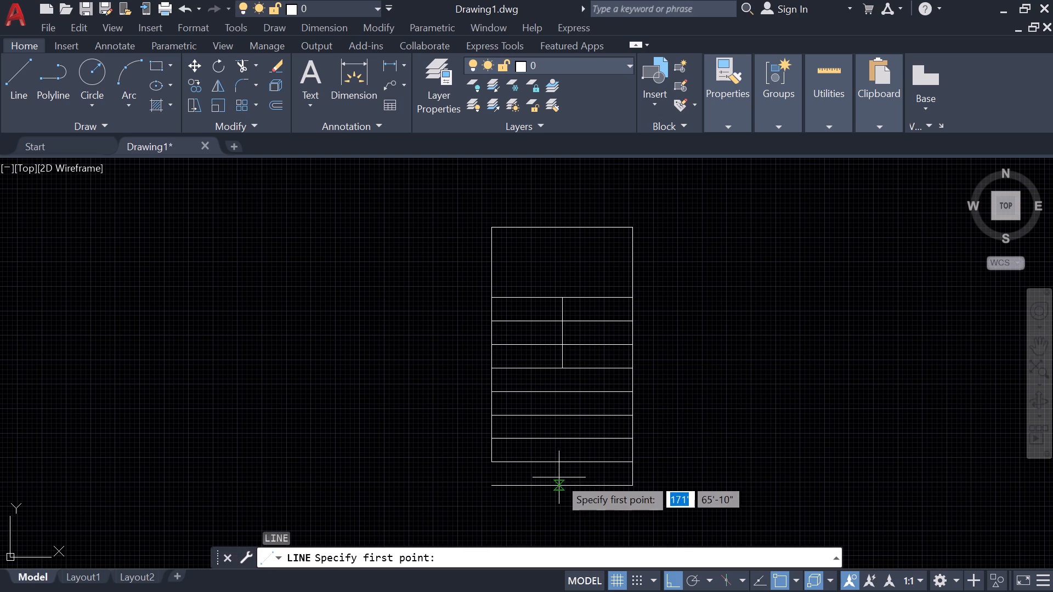
pyautogui.click(492, 463)
pyautogui.click(492, 482)
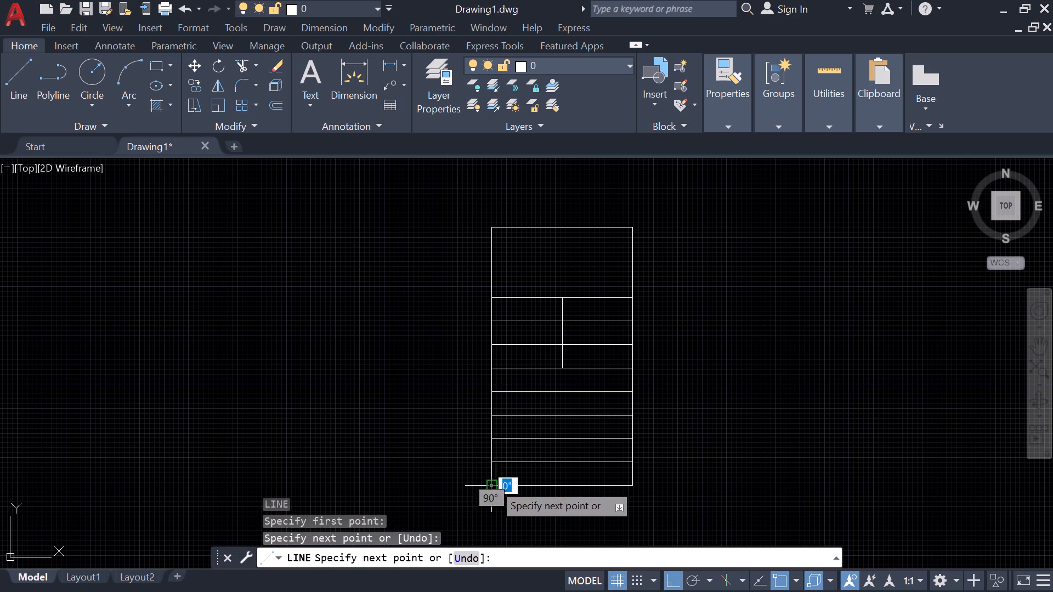
pyautogui.press('Escape')
# Draw a 5' line from the centre line's lower end down to the midpoint of the lowest tread line.
pyautogui.write('l')
pyautogui.press('space')
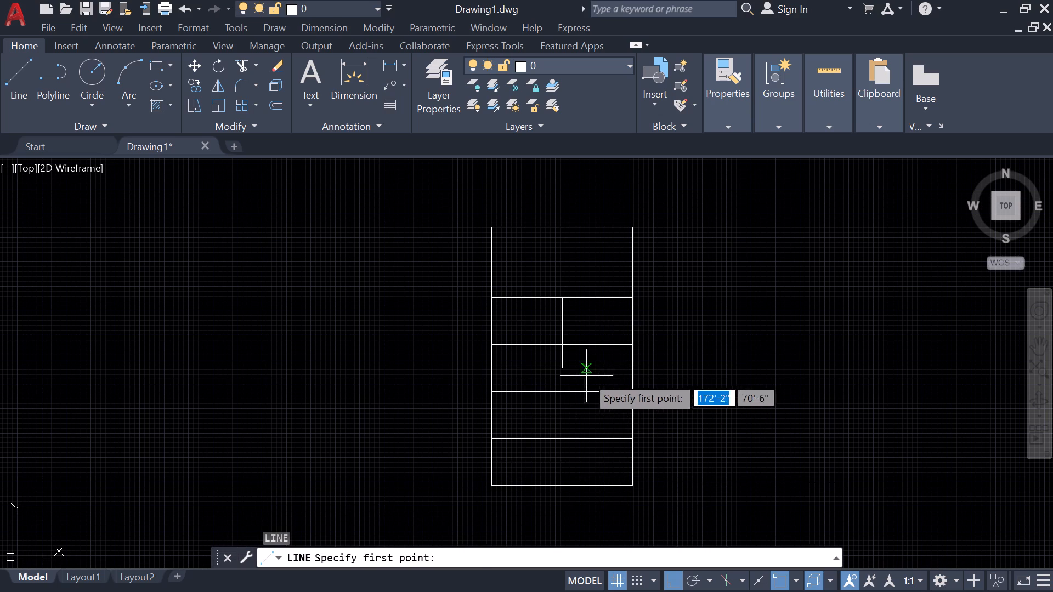
pyautogui.click(562, 371)
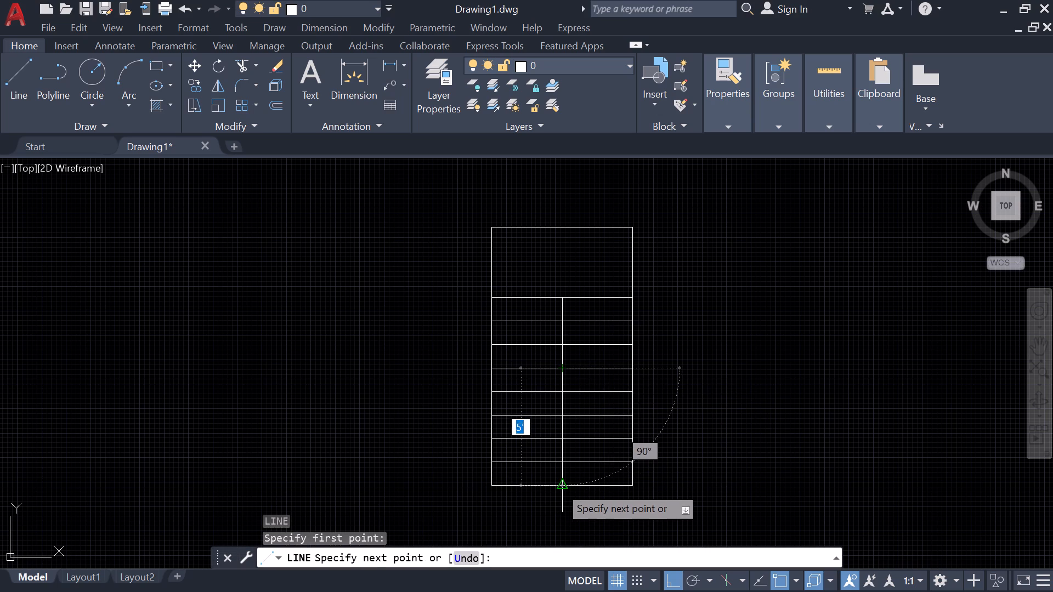
pyautogui.click(563, 486)
pyautogui.press('Escape')
# Draw a U-shaped walking line about 2'-8" wide from the lowest tread up the left flight, across the landing and down the right flight.
pyautogui.write('l')
pyautogui.press('space')
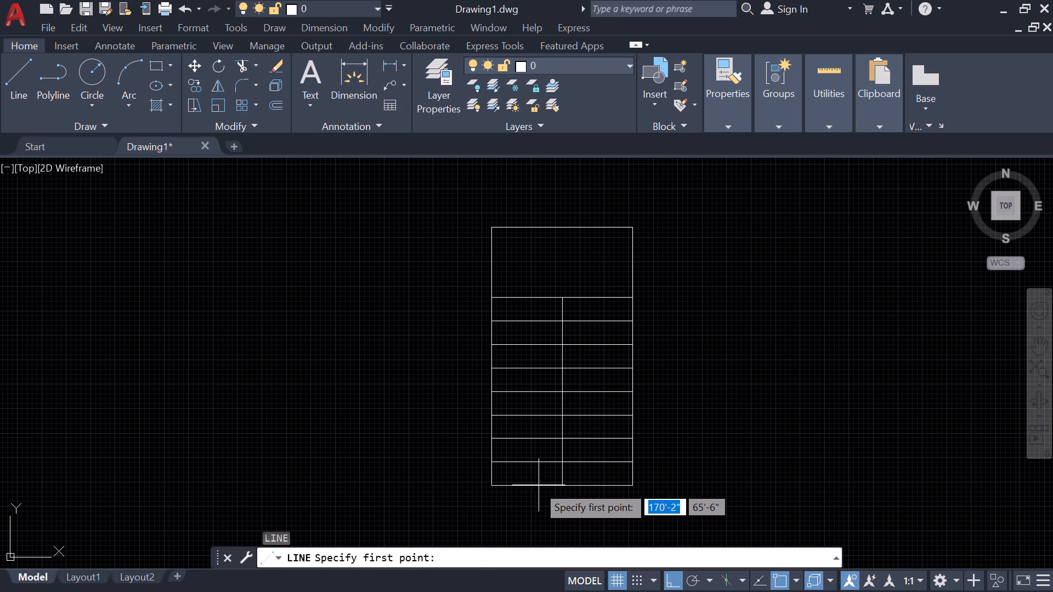
pyautogui.click(530, 484)
pyautogui.click(521, 265)
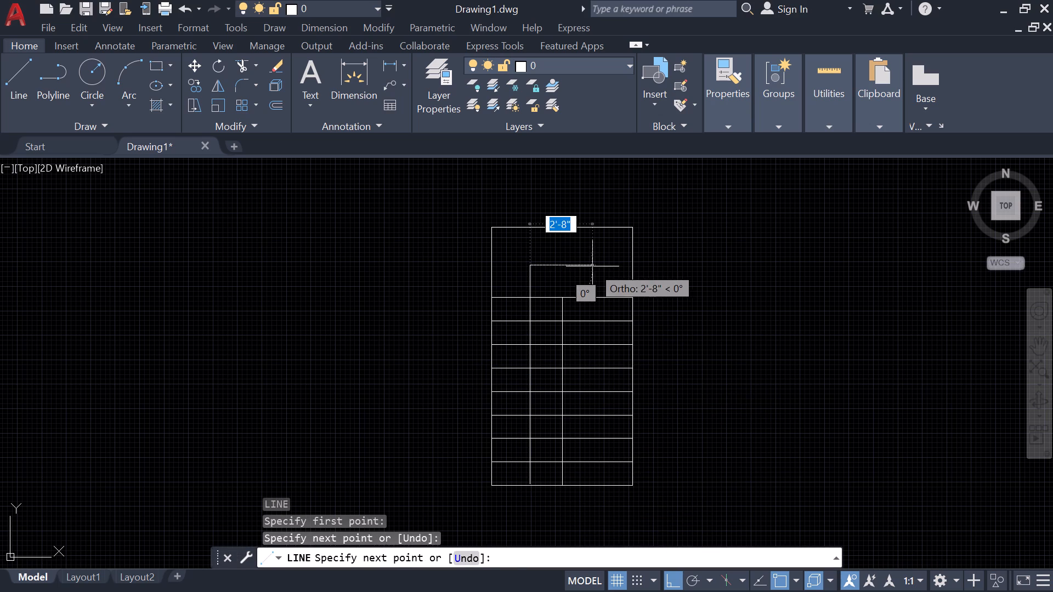
pyautogui.click(592, 266)
pyautogui.click(594, 486)
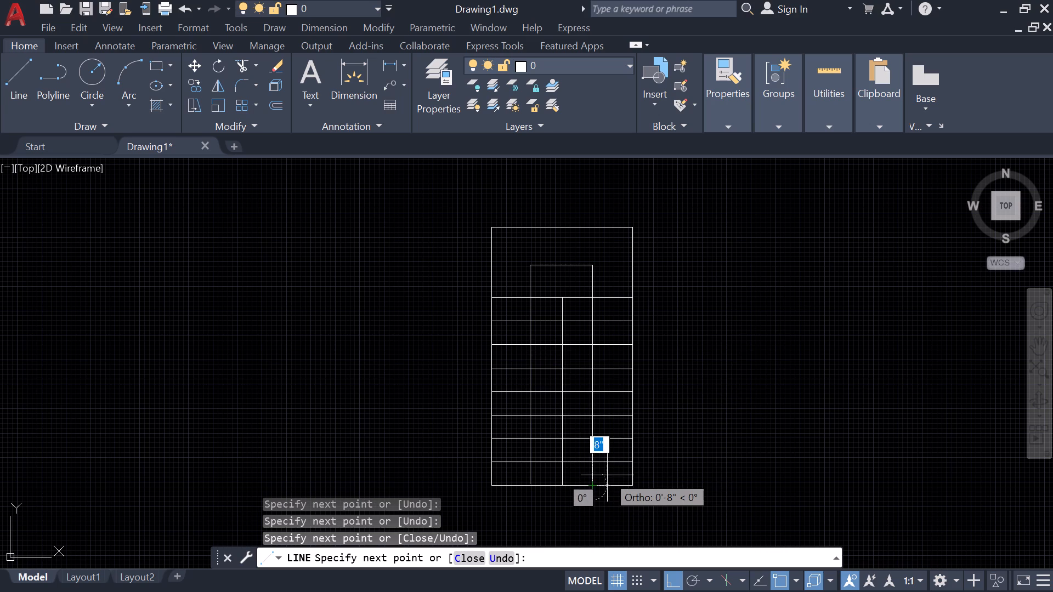
# Draw a diagonal arrowhead line about 1' long at 45° from the walking line's lower end on the right flight.
pyautogui.hotkey('shift', 'F8')
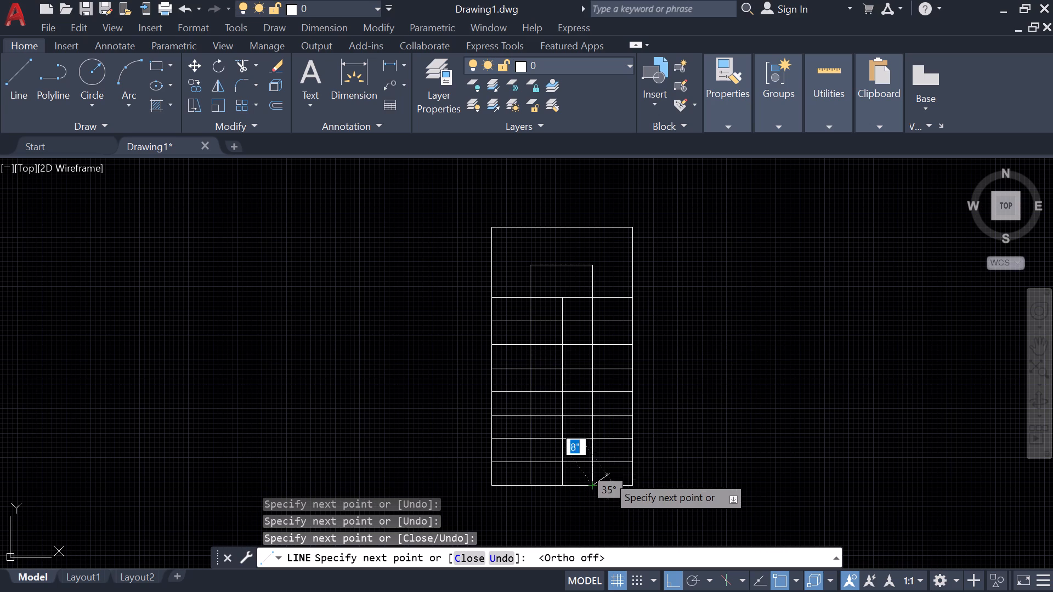
pyautogui.scroll(6, 609, 470)
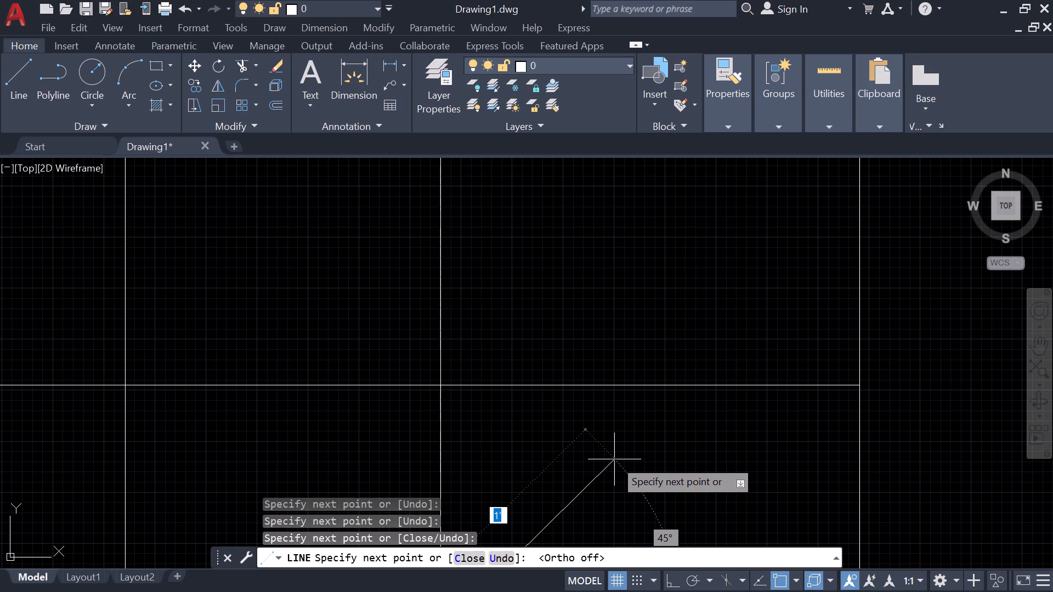
pyautogui.click(614, 459)
pyautogui.scroll(-2, 615, 462)
pyautogui.moveTo(614, 456); pyautogui.dragTo(611, 437, button='middle')
pyautogui.scroll(-1, 614, 456)
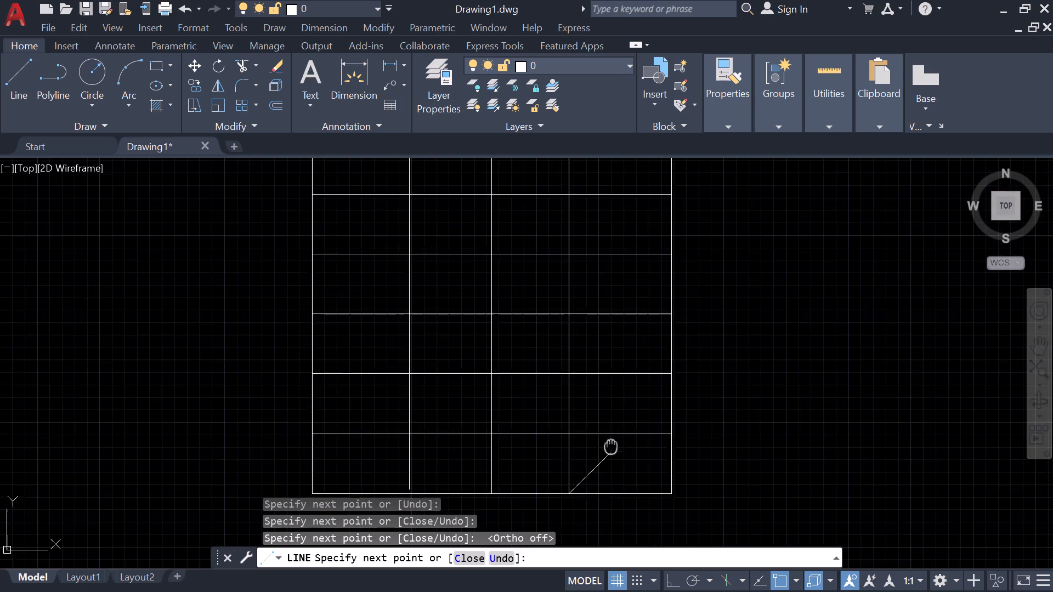
pyautogui.moveTo(611, 437); pyautogui.dragTo(619, 361, button='middle')
pyautogui.press('Escape')
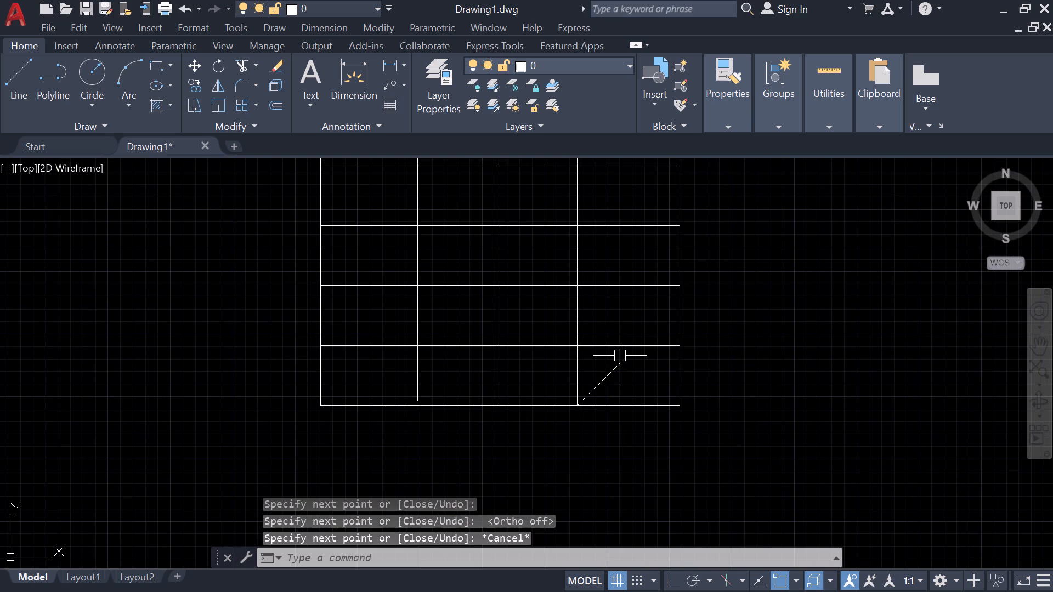
# Mirror the diagonal arrowhead line across the walking line, keeping the original, to complete the arrow.
pyautogui.write('mi')
pyautogui.press('space')
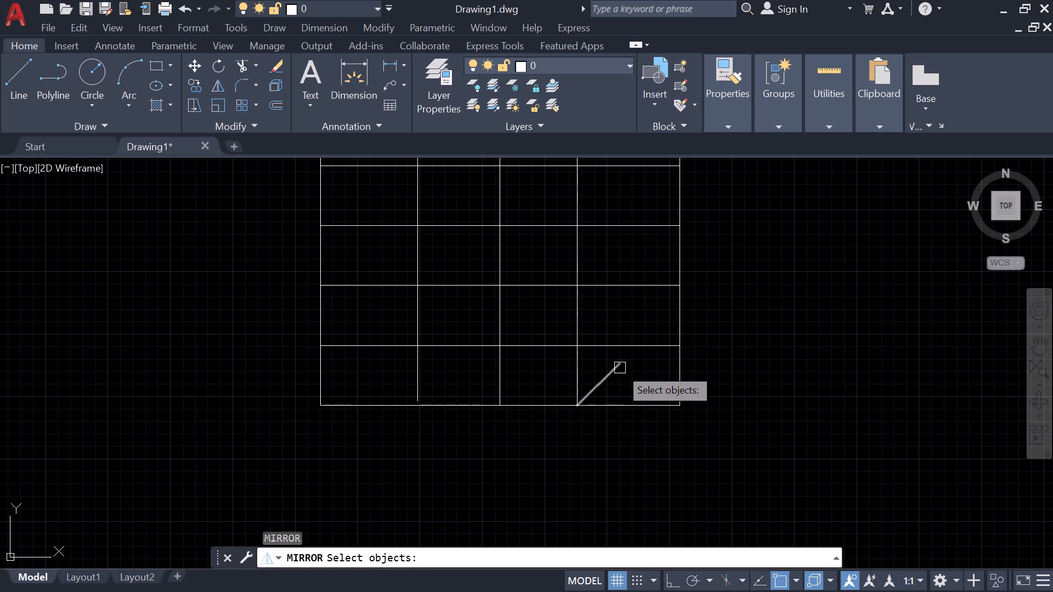
pyautogui.click(620, 368)
pyautogui.press('space')
pyautogui.click(576, 407)
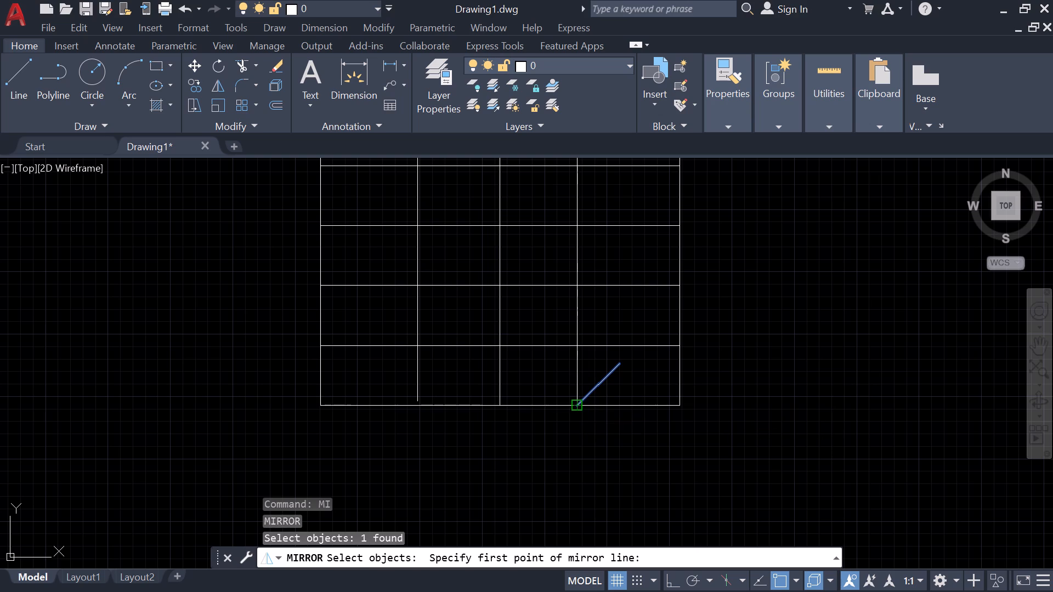
pyautogui.click(578, 344)
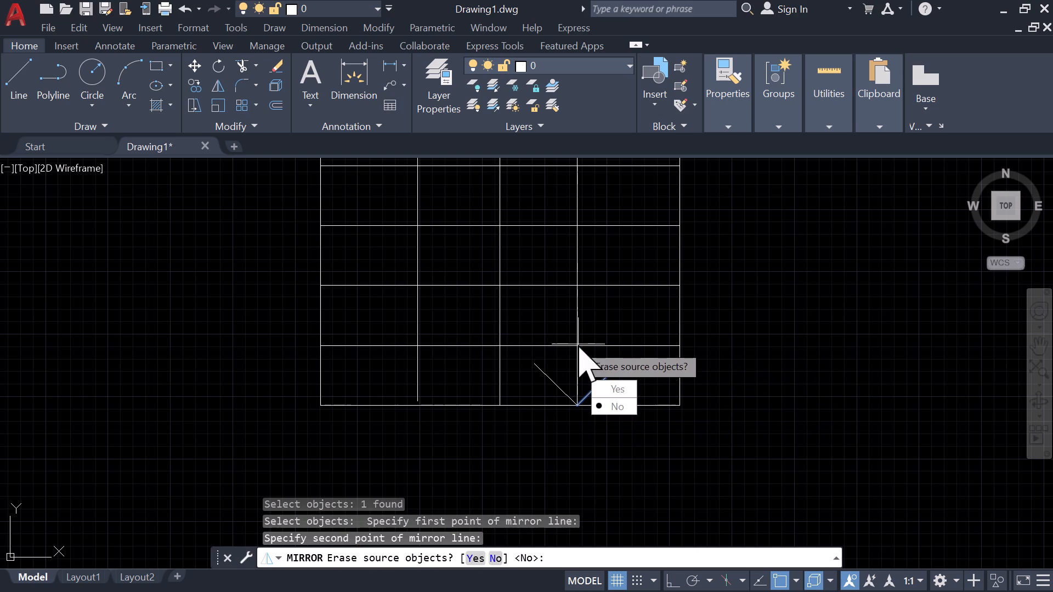
pyautogui.moveTo(614, 408); pyautogui.dragTo(578, 344)
pyautogui.press('Escape')
# Rotate the whole staircase 90° clockwise about its outline's upper-right corner.
pyautogui.scroll(-1, 578, 343)
pyautogui.scroll(-1, 572, 284)
pyautogui.moveTo(565, 316); pyautogui.dragTo(559, 339, button='middle')
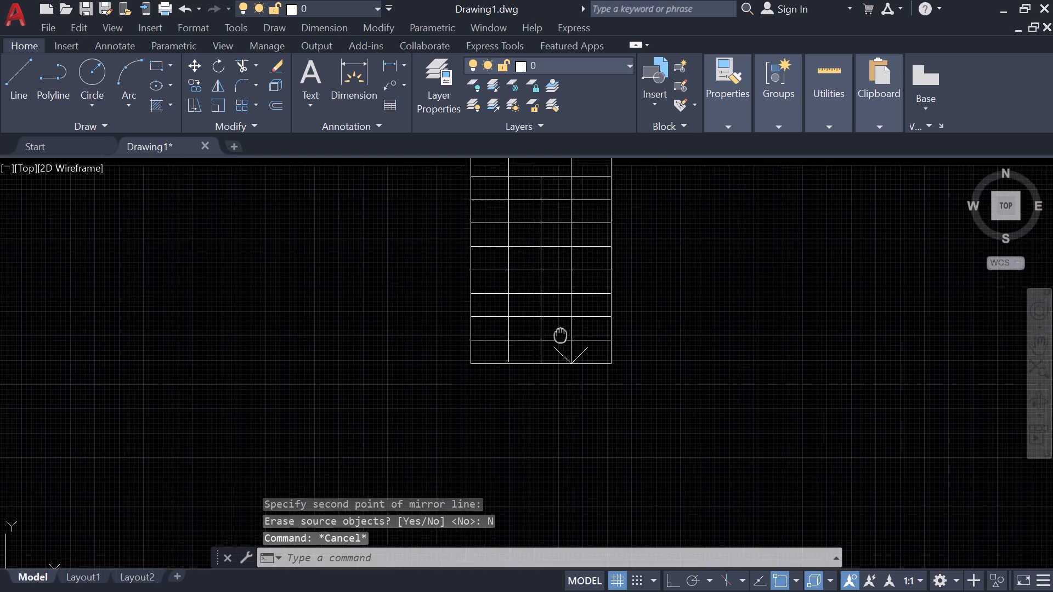
pyautogui.moveTo(559, 339); pyautogui.dragTo(533, 403, button='middle')
pyautogui.click(620, 466)
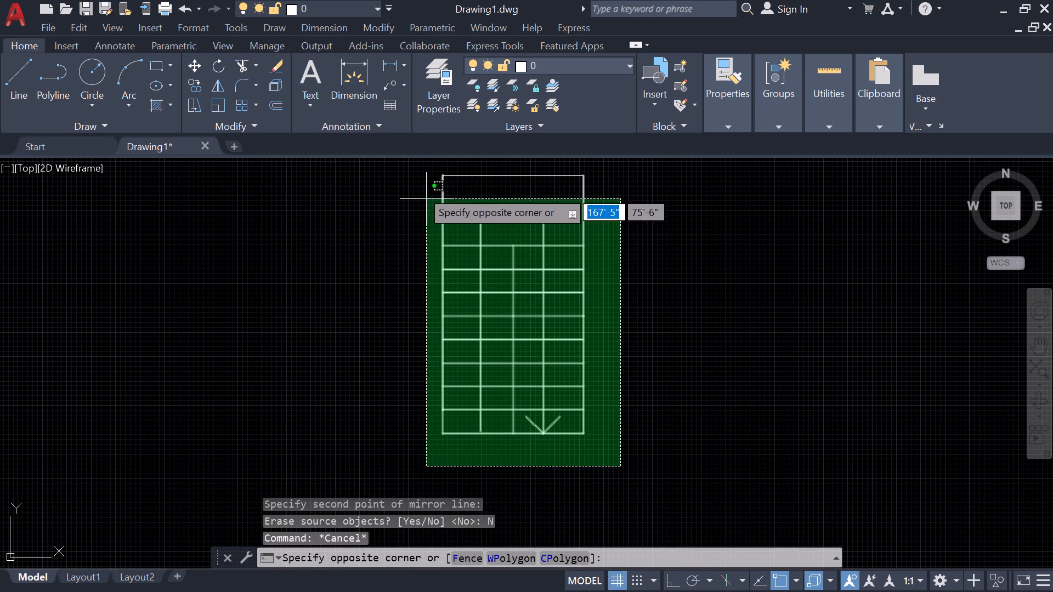
pyautogui.click(409, 170)
pyautogui.write('ro')
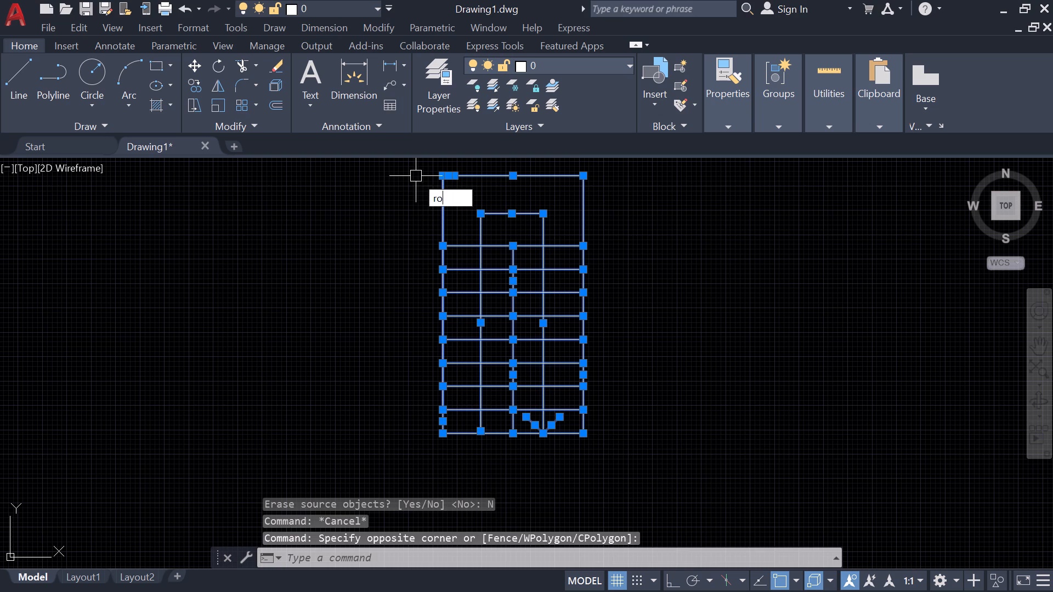
pyautogui.press('space')
pyautogui.click(579, 176)
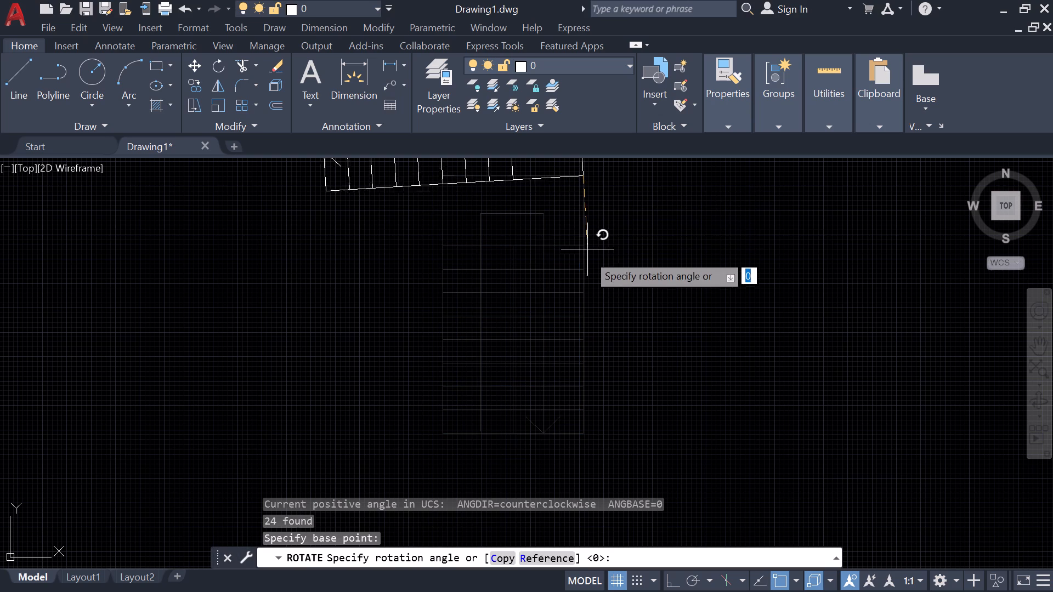
pyautogui.hotkey('shift', 'F8')
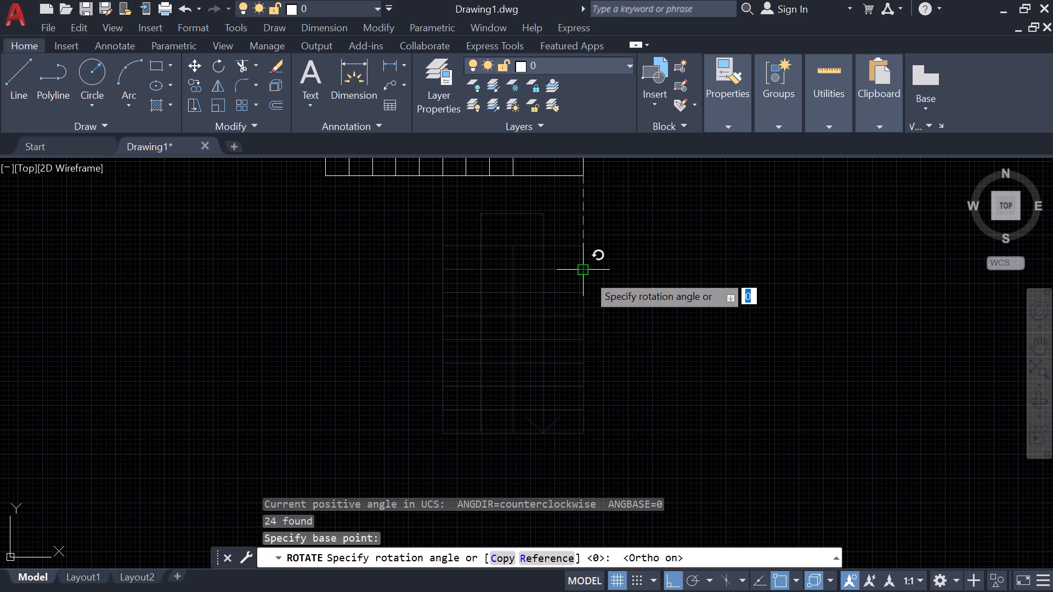
pyautogui.moveTo(587, 276); pyautogui.dragTo(555, 445, button='middle')
pyautogui.click(554, 439)
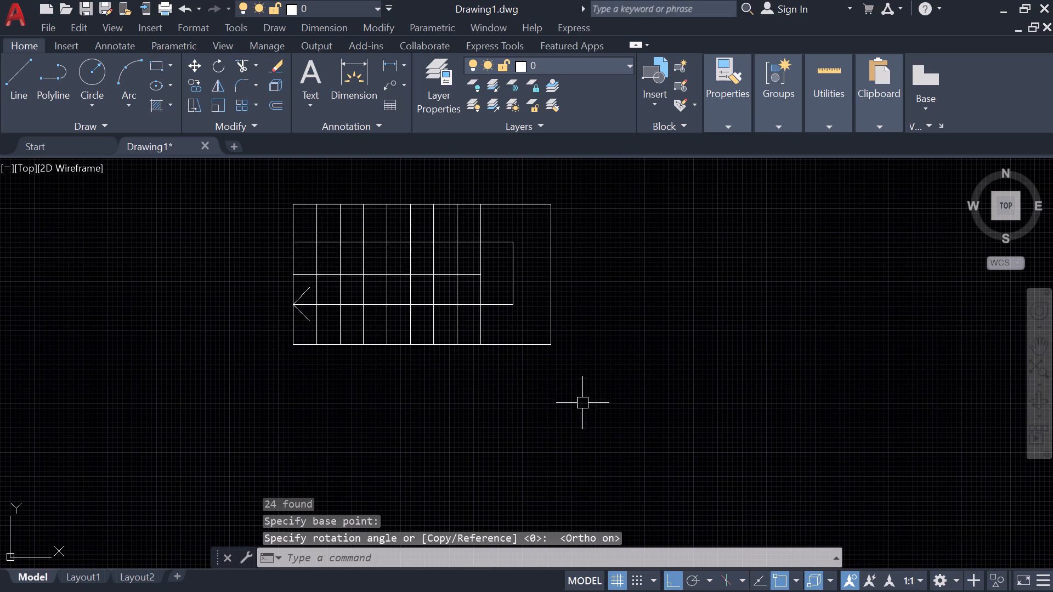
# Move the staircase by its lower-left corner into the plan's bottom-right room, against the inner faces of the bottom and right walls.
pyautogui.click(596, 380)
pyautogui.click(240, 184)
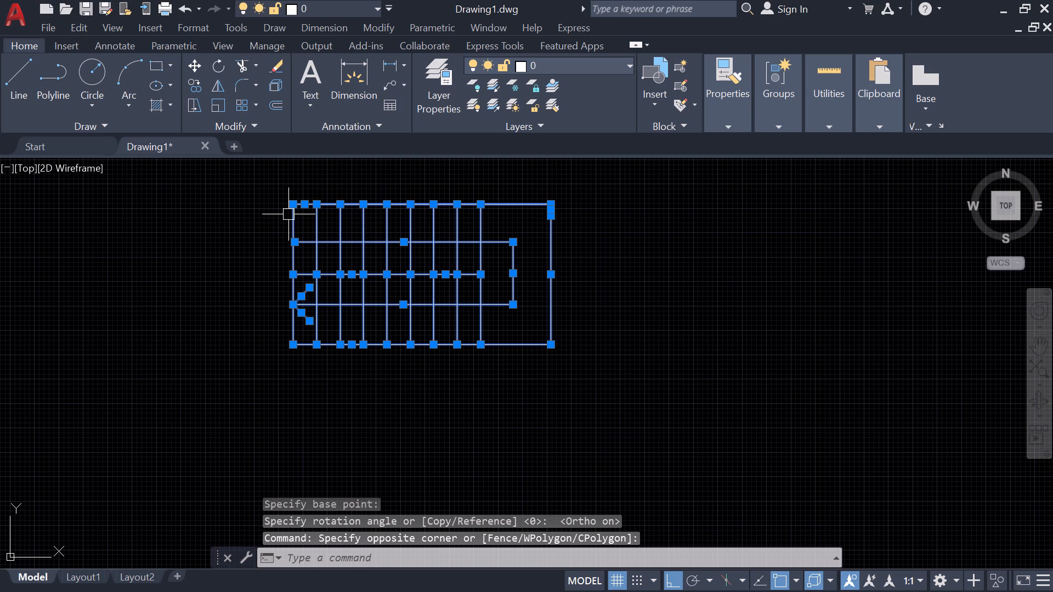
pyautogui.write('m')
pyautogui.press('space')
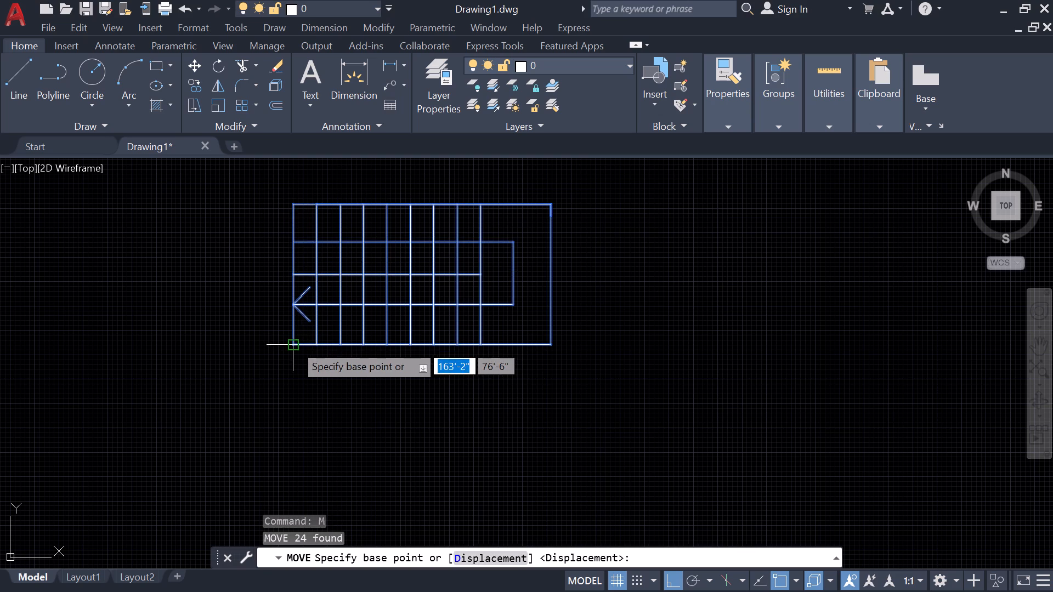
pyautogui.click(290, 344)
pyautogui.hotkey('shift', 'F8')
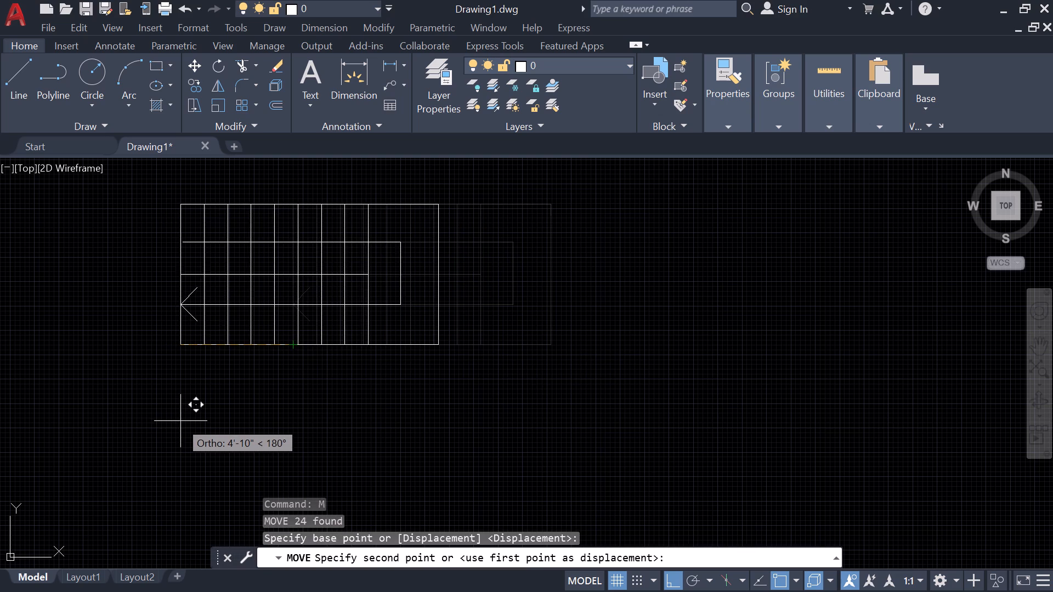
pyautogui.scroll(-2, 180, 430)
pyautogui.moveTo(181, 432); pyautogui.dragTo(509, 293, button='middle')
pyautogui.moveTo(296, 461); pyautogui.dragTo(487, 322, button='middle')
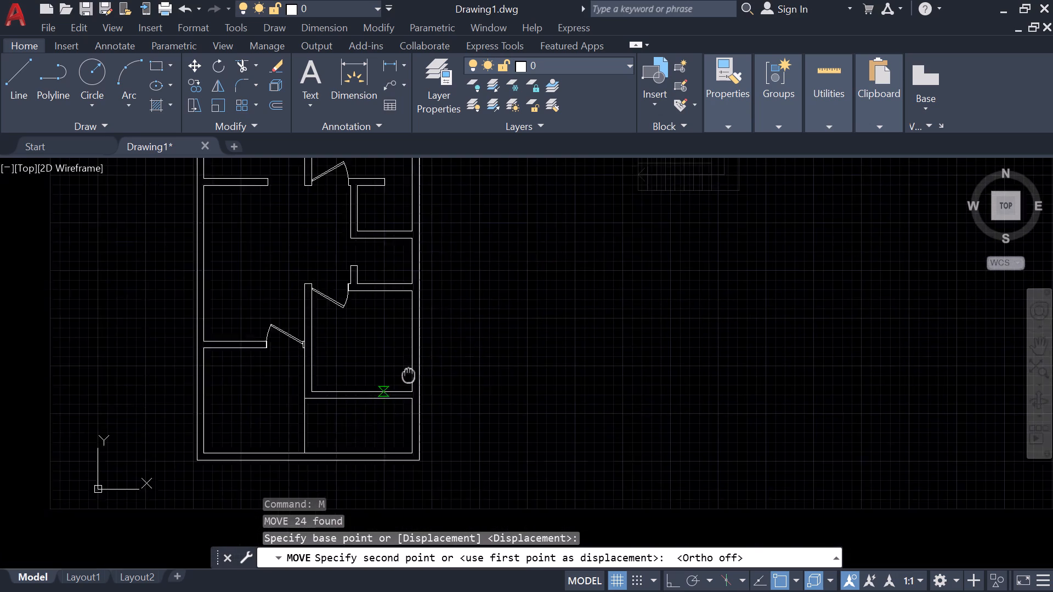
pyautogui.moveTo(487, 322); pyautogui.dragTo(610, 241, button='middle')
pyautogui.scroll(4, 539, 301)
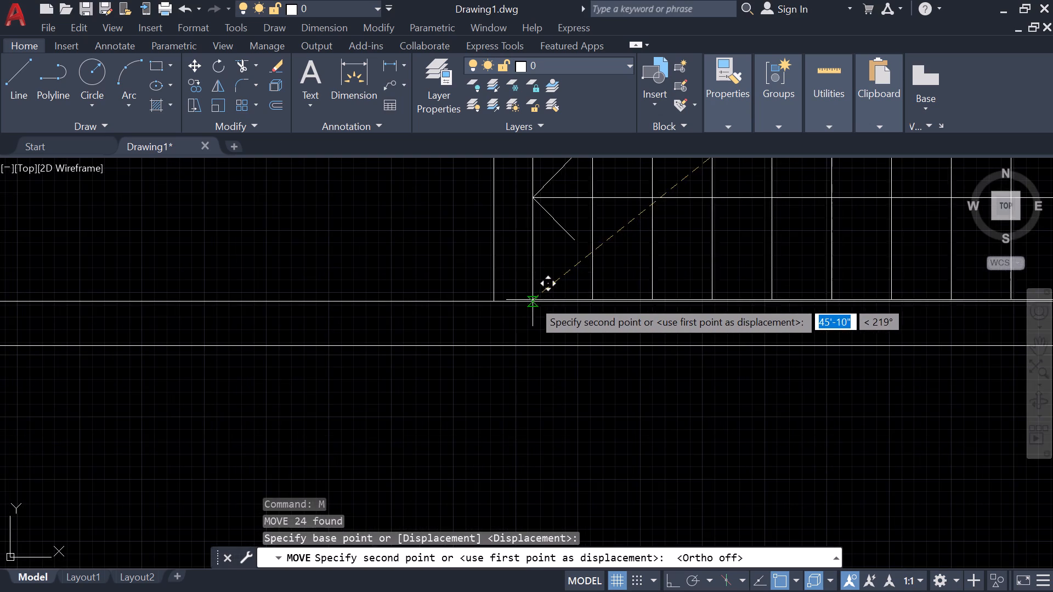
pyautogui.scroll(-1, 523, 296)
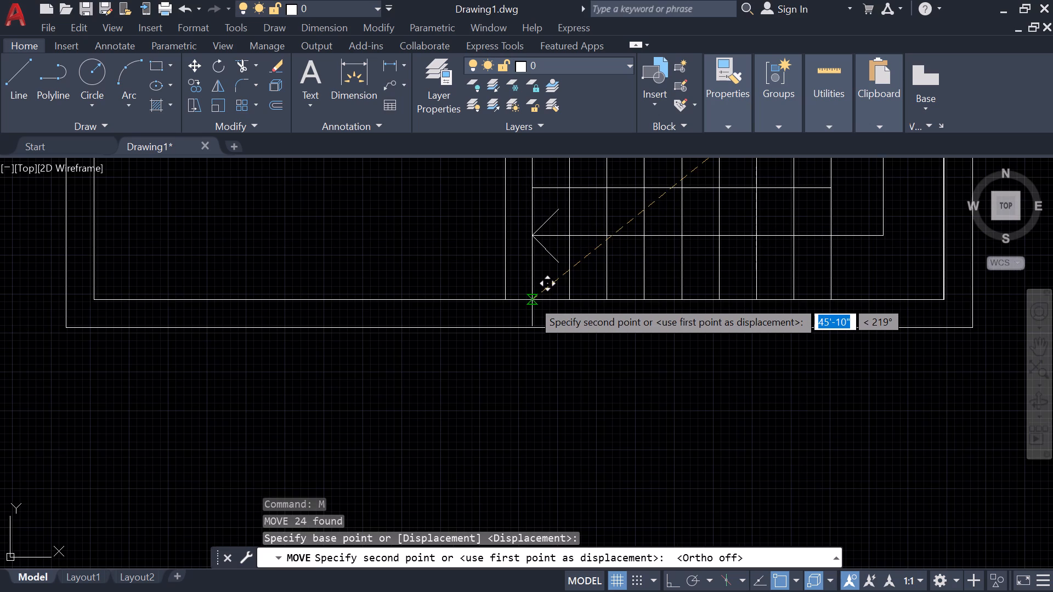
pyautogui.click(532, 300)
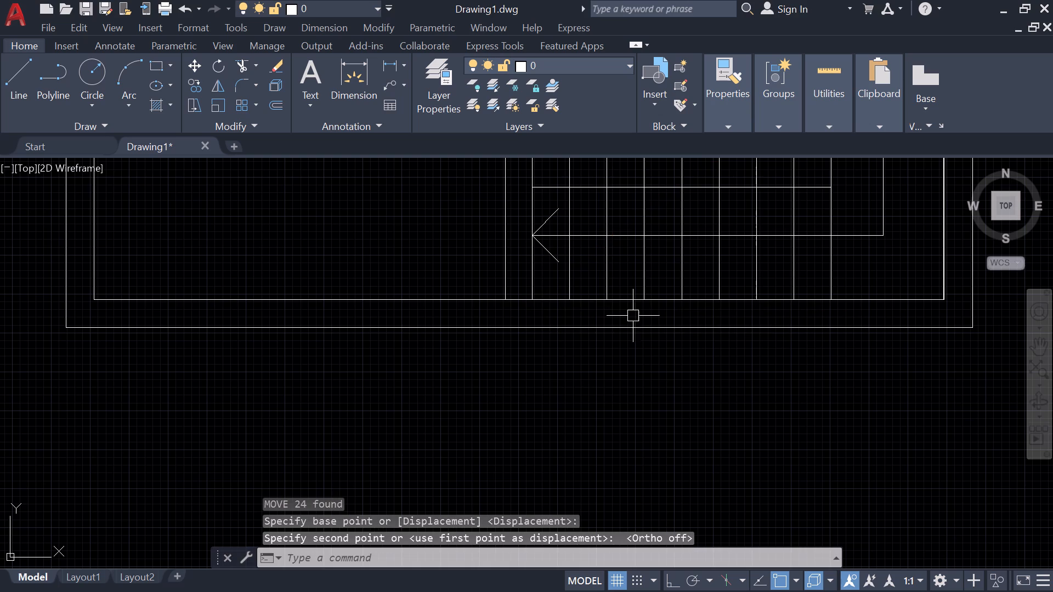
# Examine how the placed staircase meets the surrounding walls and the partition line beside its first tread.
pyautogui.scroll(-1, 635, 316)
pyautogui.moveTo(635, 316); pyautogui.dragTo(537, 386, button='middle')
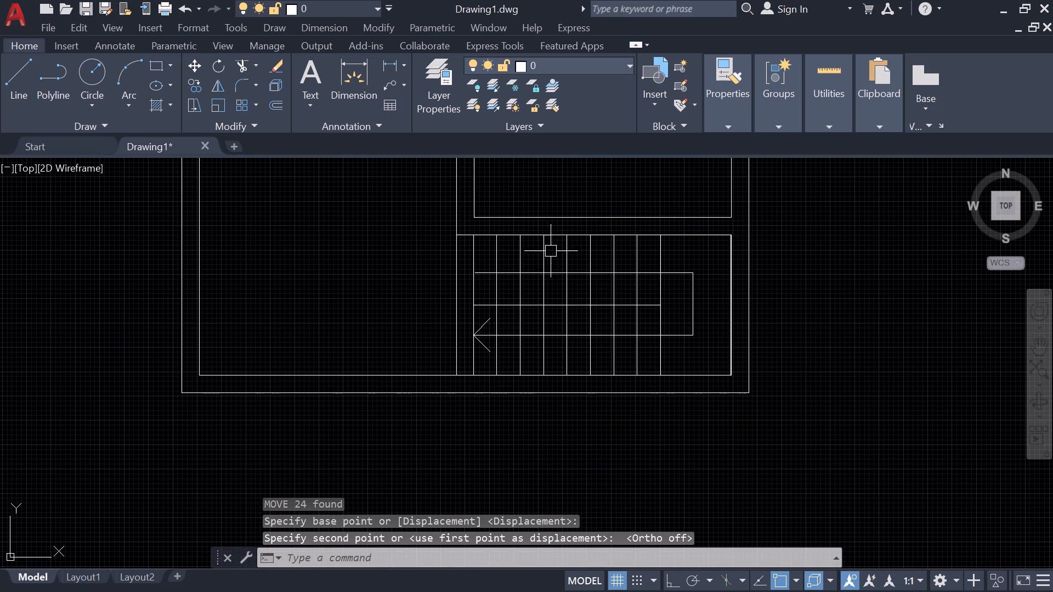
pyautogui.scroll(4, 541, 225)
pyautogui.scroll(3, 241, 277)
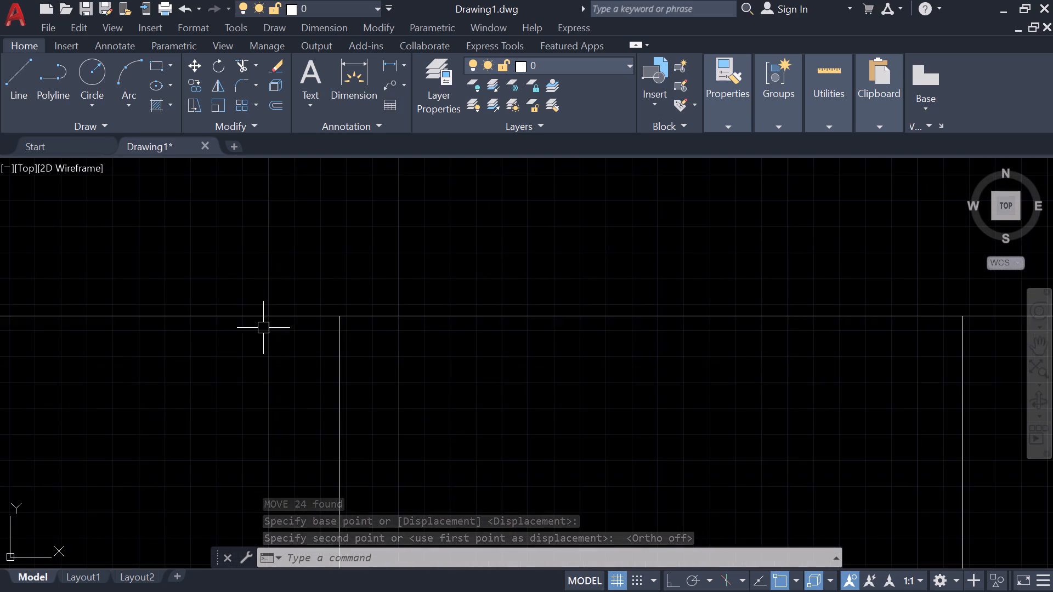
pyautogui.scroll(4, 312, 325)
pyautogui.scroll(7, 475, 280)
pyautogui.moveTo(442, 244); pyautogui.dragTo(479, 468, button='middle')
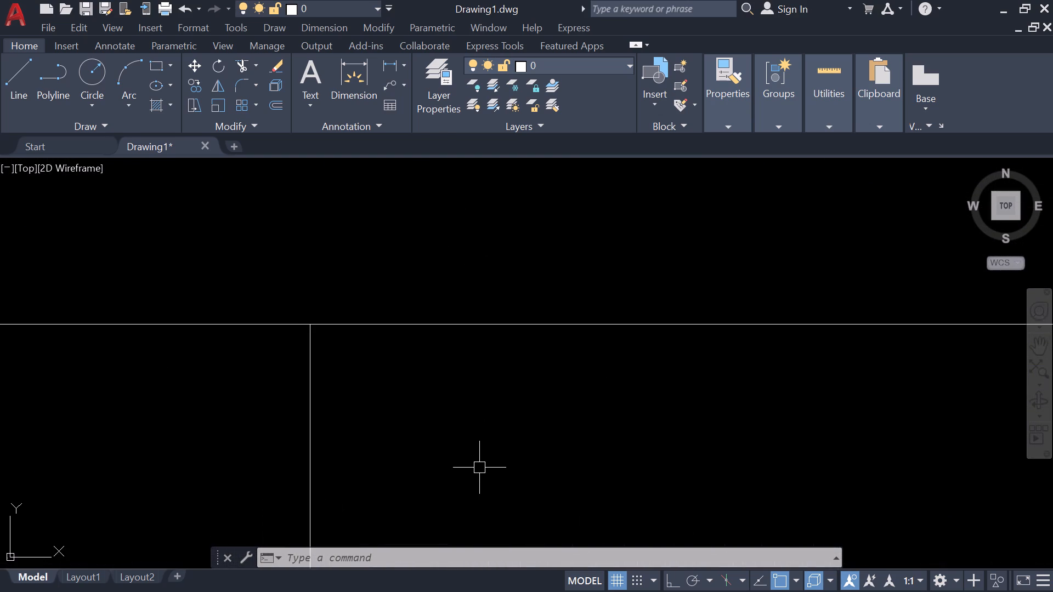
pyautogui.scroll(-17, 479, 457)
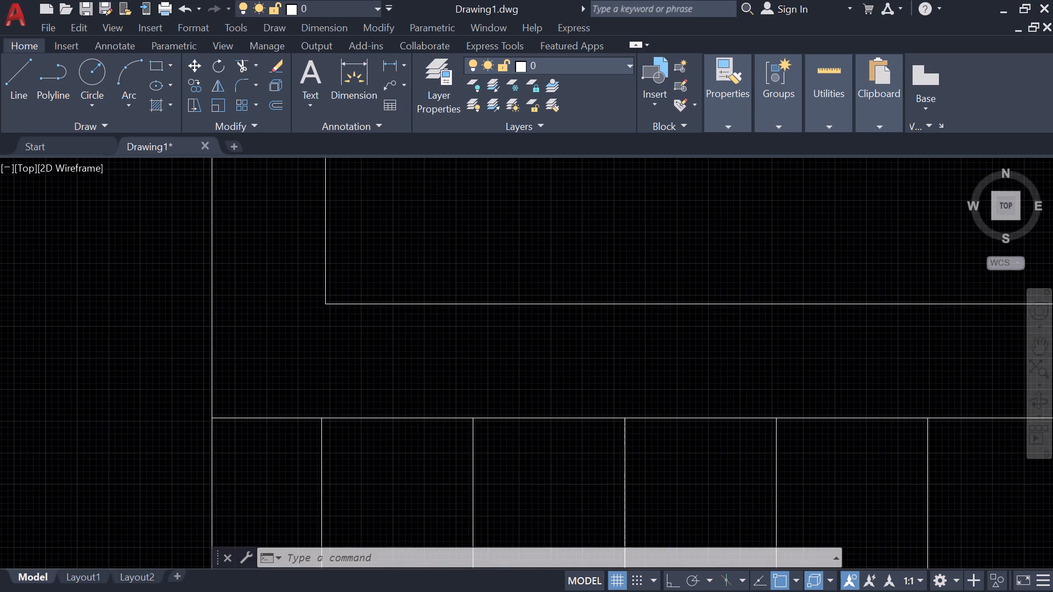
pyautogui.scroll(-1, 476, 475)
pyautogui.moveTo(472, 462); pyautogui.dragTo(440, 264, button='middle')
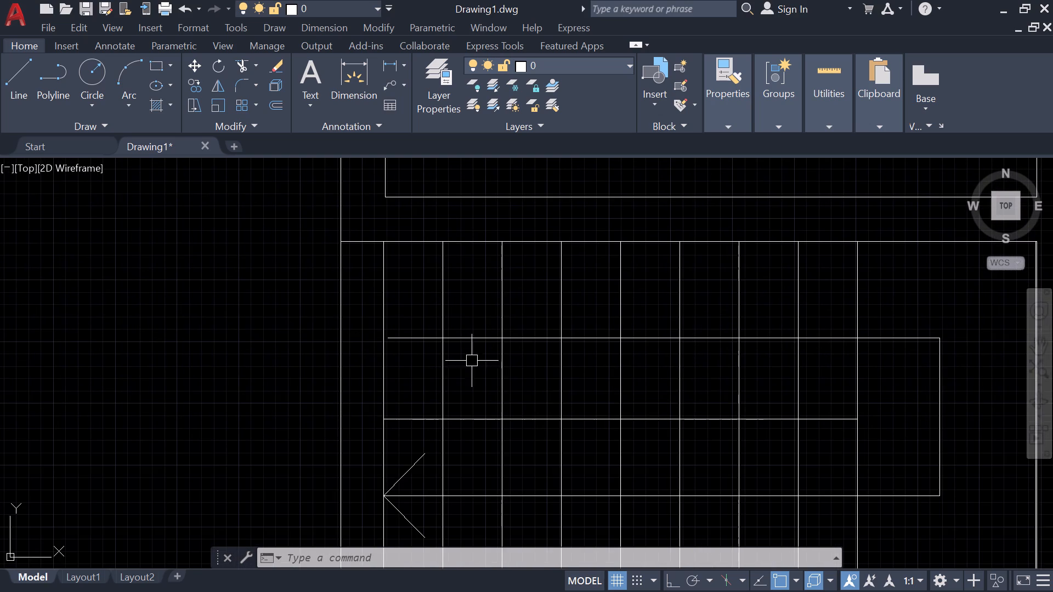
pyautogui.moveTo(473, 377); pyautogui.dragTo(466, 177, button='middle')
pyautogui.scroll(-1, 591, 250)
pyautogui.moveTo(587, 255); pyautogui.dragTo(498, 347, button='middle')
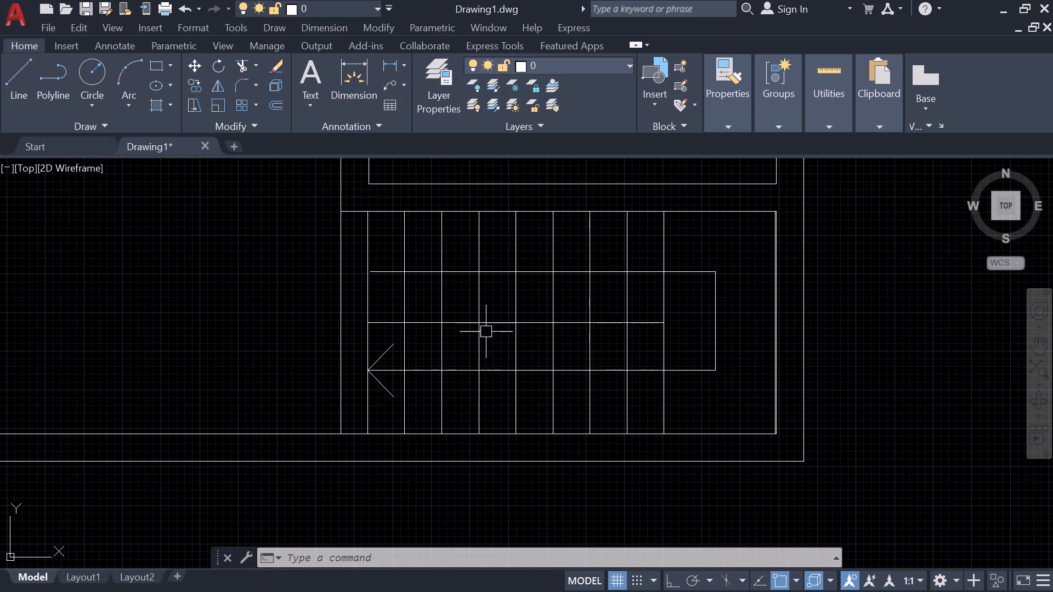
pyautogui.click(342, 283)
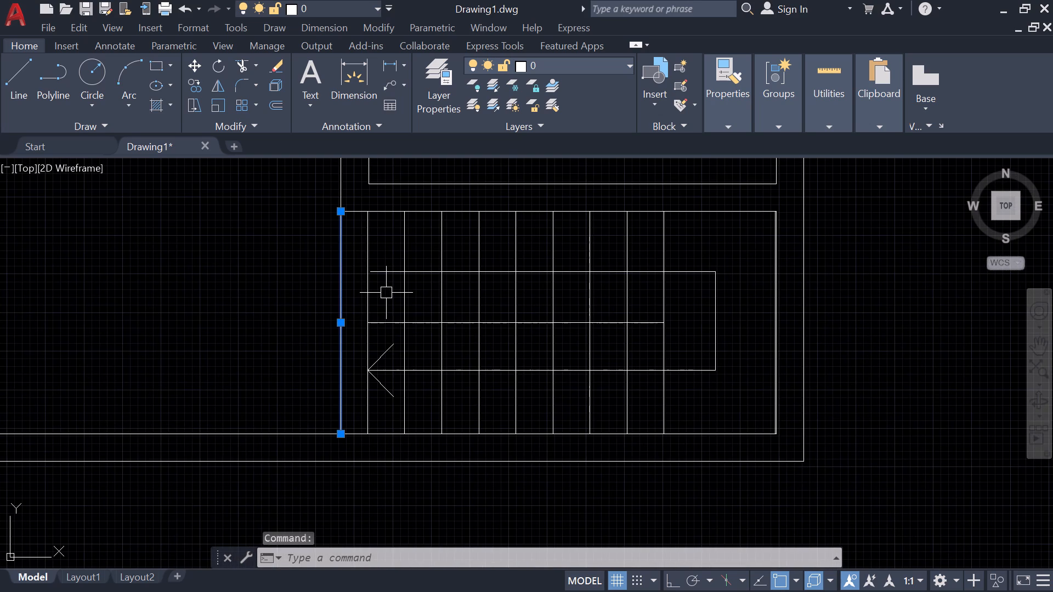
pyautogui.press('Escape')
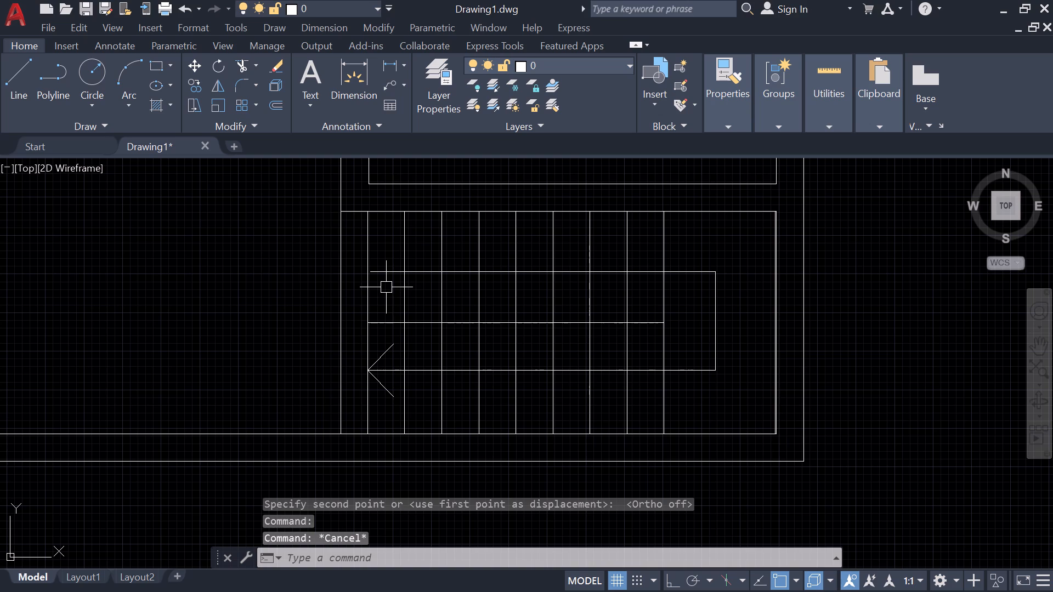
# Draw a line from the stair centre line's left end to the room's left partition line.
pyautogui.write('l')
pyautogui.press('space')
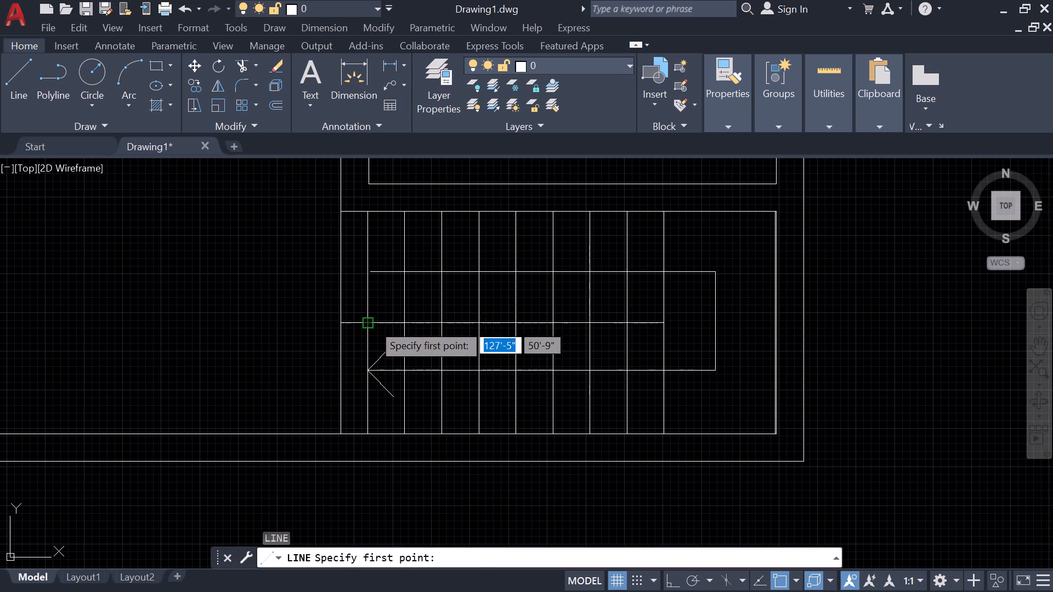
pyautogui.click(372, 323)
pyautogui.click(339, 325)
pyautogui.press('Escape')
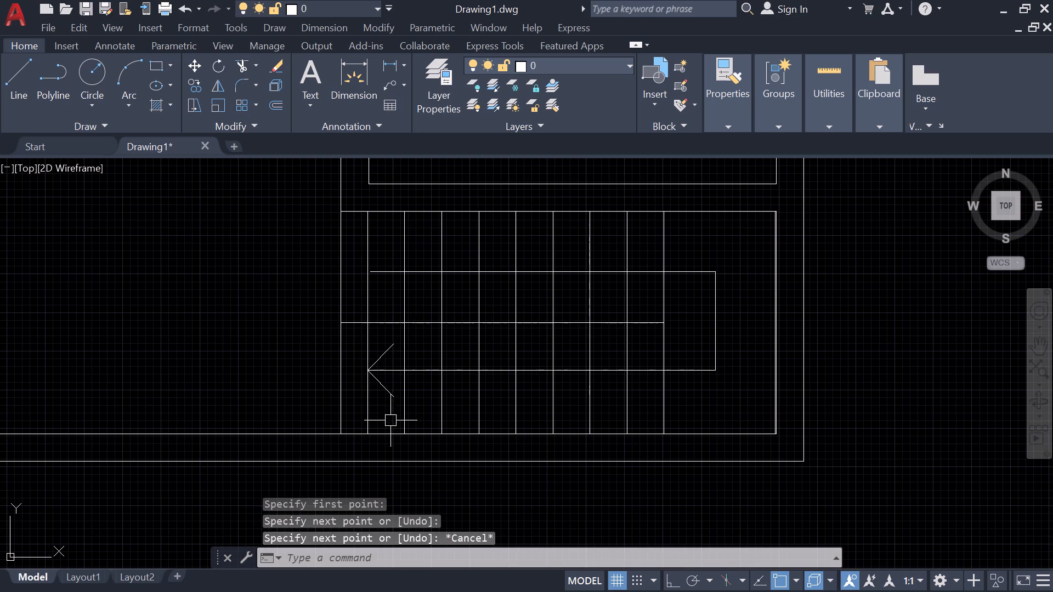
# Extend both legs of the U-shaped walking line to the room's left partition line.
pyautogui.write('ex')
pyautogui.press('space')
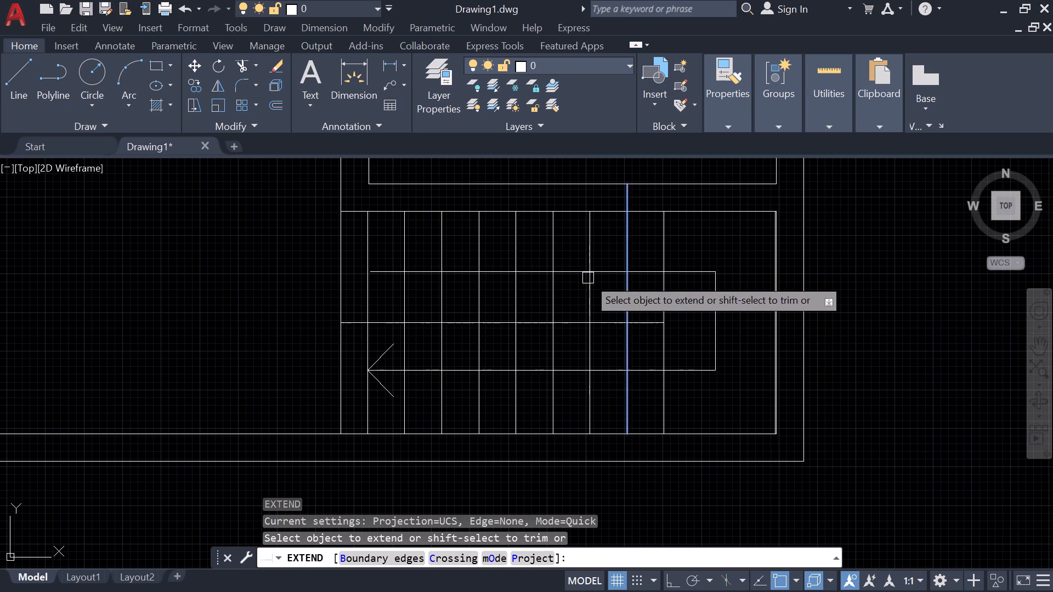
pyautogui.click(373, 271)
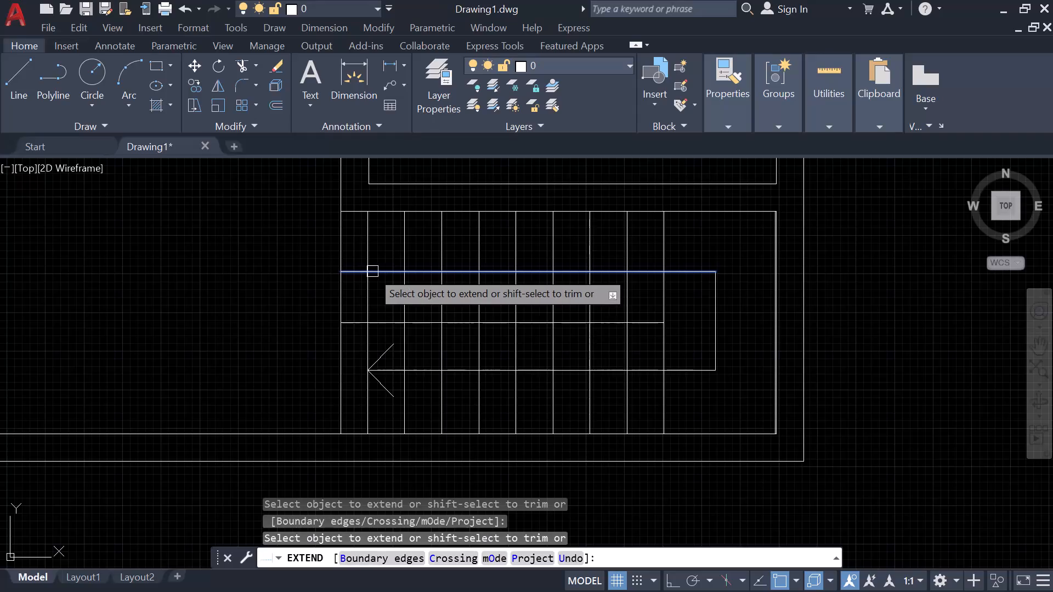
pyautogui.click(358, 271)
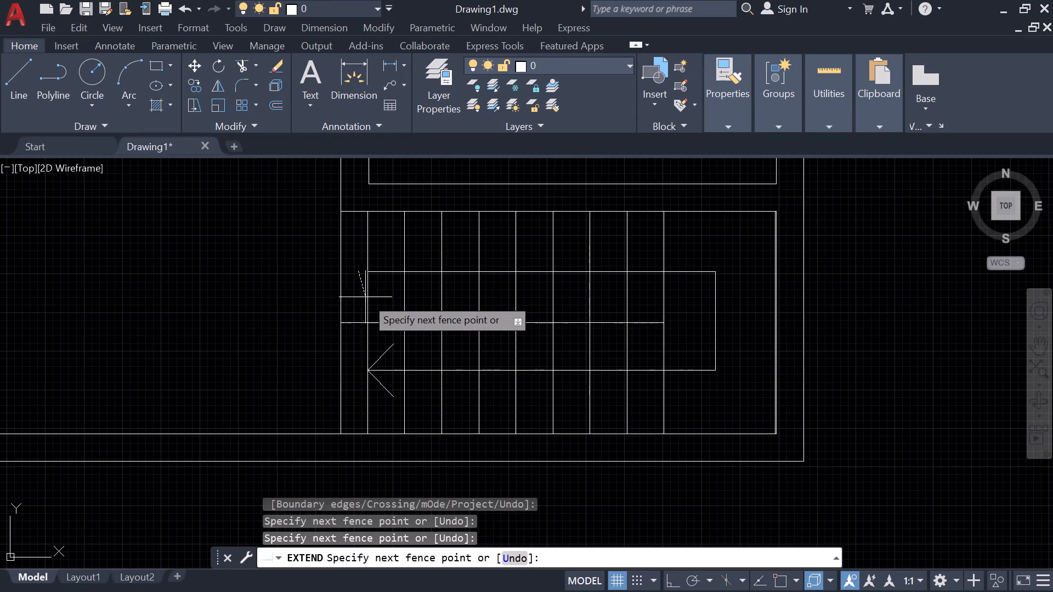
pyautogui.click(356, 273)
pyautogui.click(385, 271)
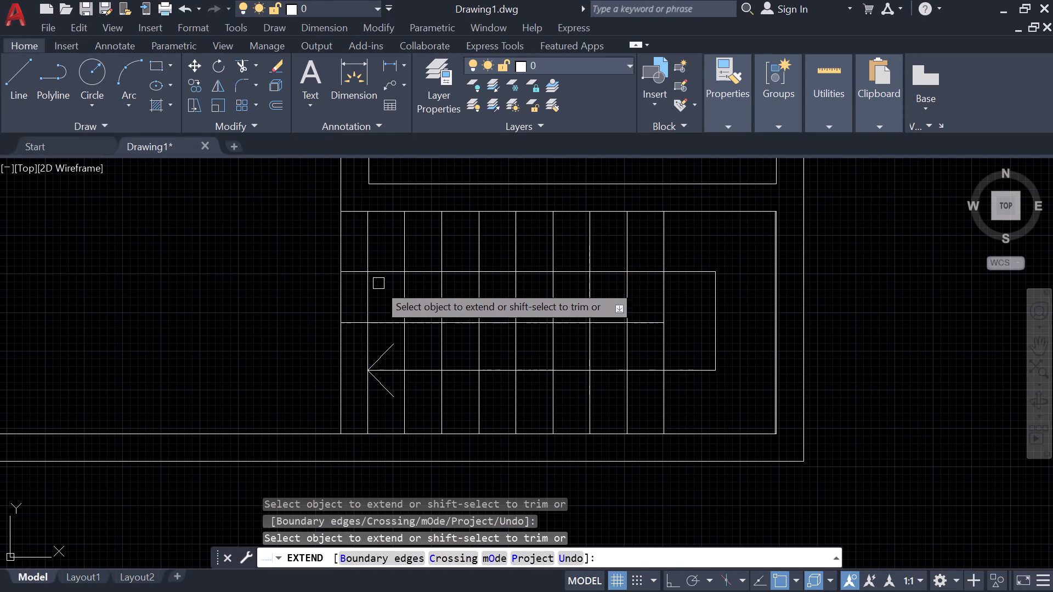
pyautogui.click(394, 375)
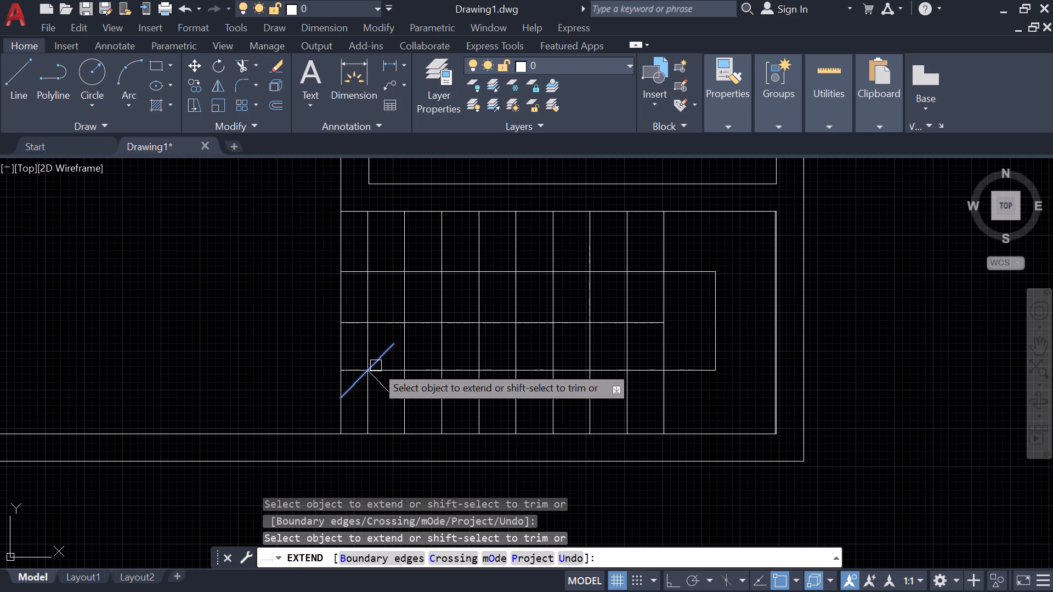
# Extend both diagonal arrowhead lines on the lower walking line to the room's left partition line.
pyautogui.click(376, 366)
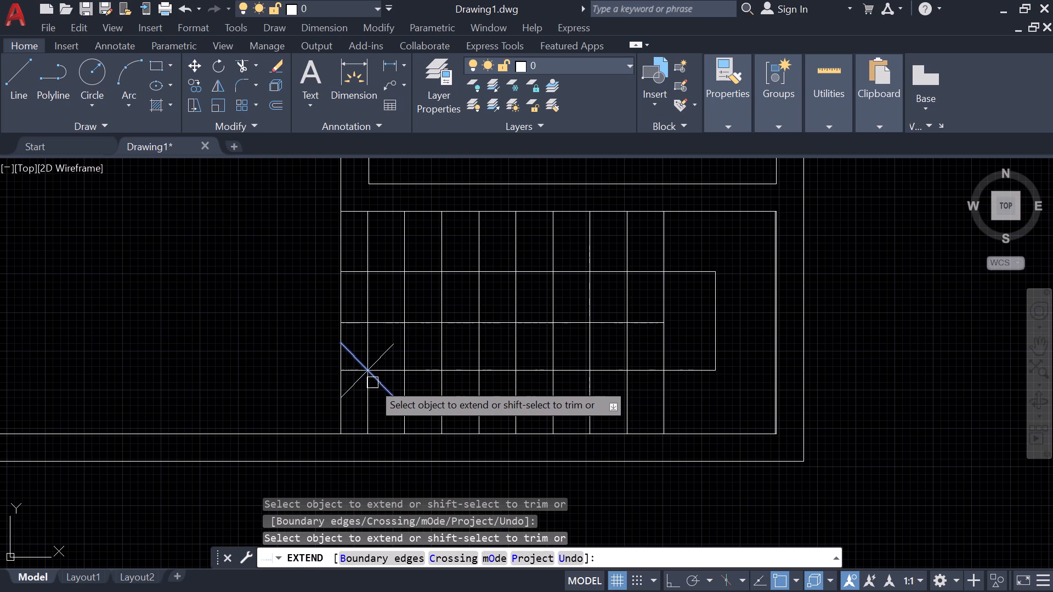
pyautogui.click(372, 383)
pyautogui.press('Escape')
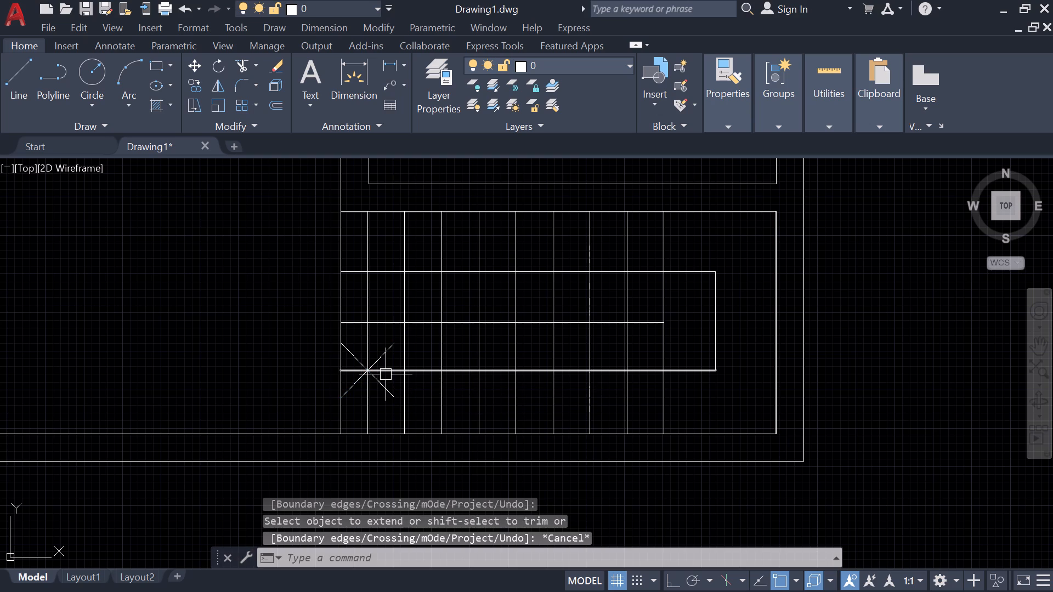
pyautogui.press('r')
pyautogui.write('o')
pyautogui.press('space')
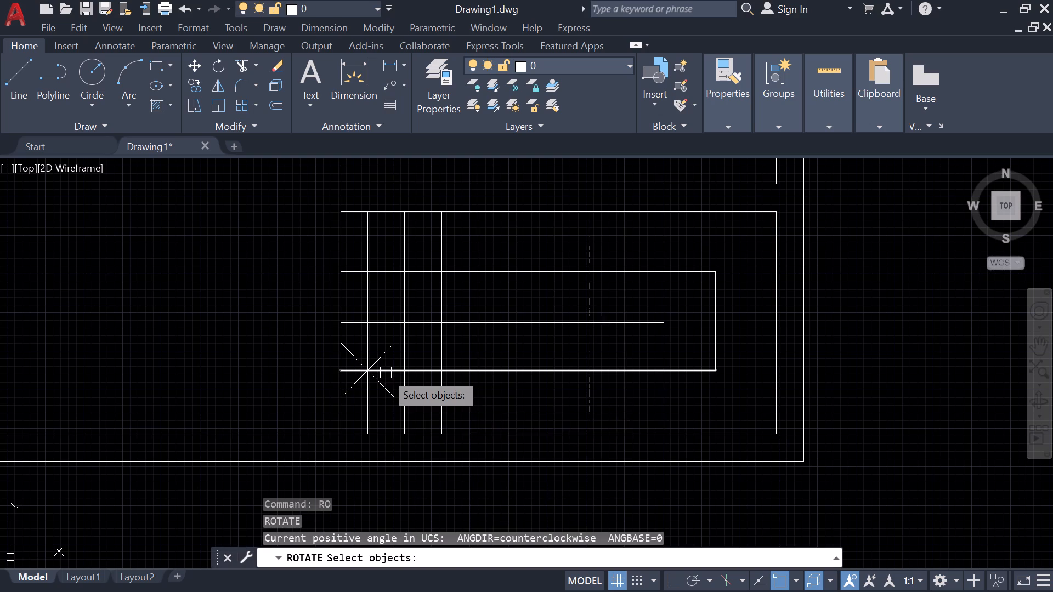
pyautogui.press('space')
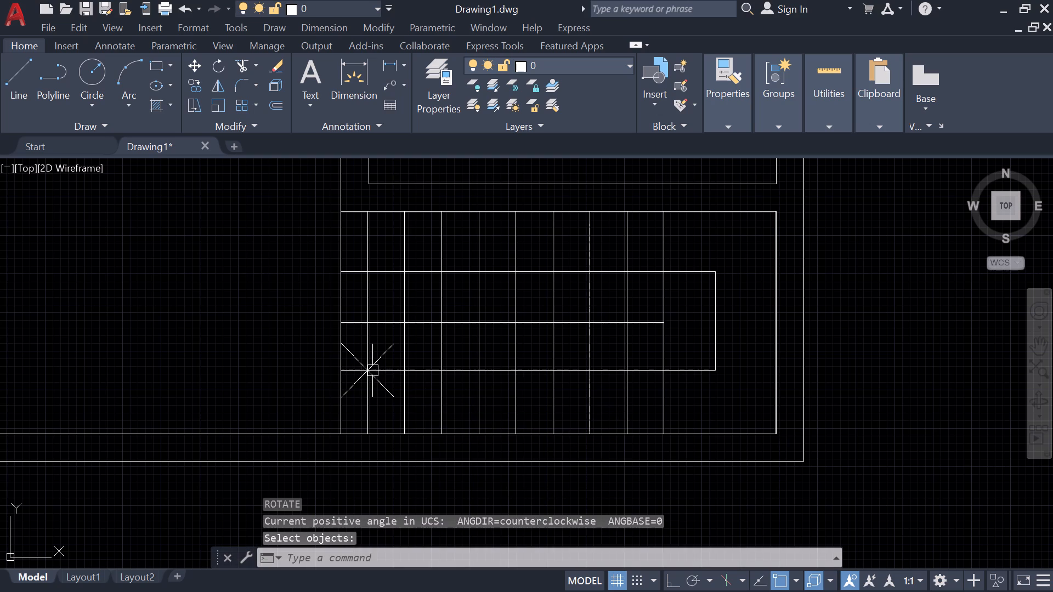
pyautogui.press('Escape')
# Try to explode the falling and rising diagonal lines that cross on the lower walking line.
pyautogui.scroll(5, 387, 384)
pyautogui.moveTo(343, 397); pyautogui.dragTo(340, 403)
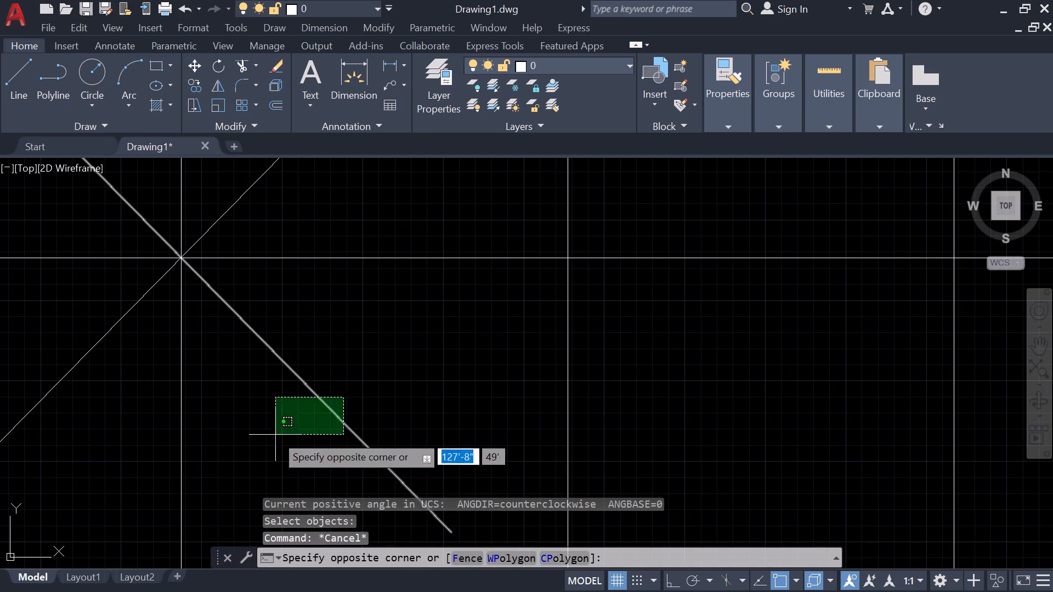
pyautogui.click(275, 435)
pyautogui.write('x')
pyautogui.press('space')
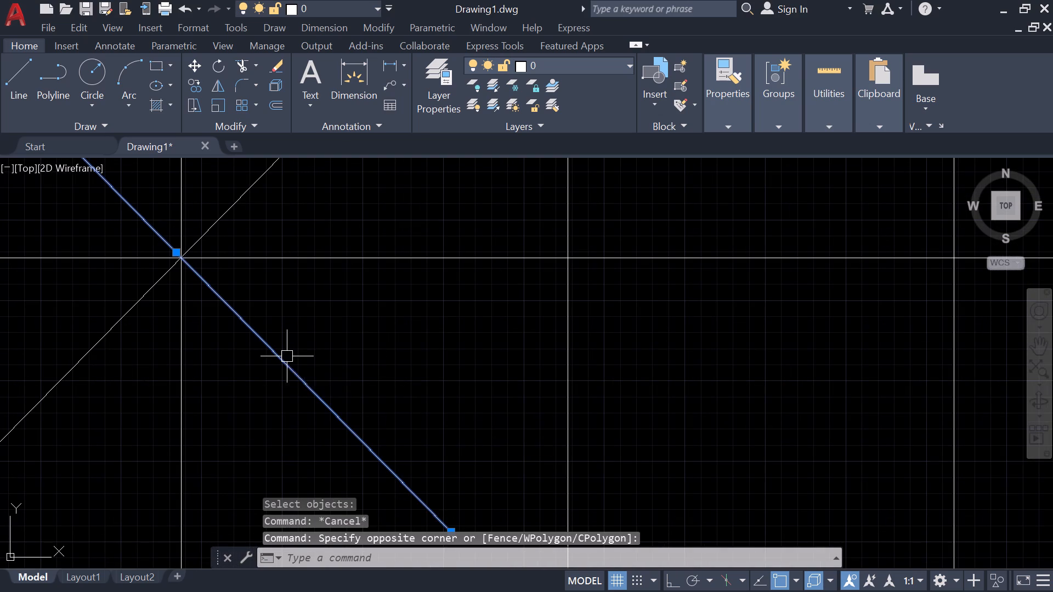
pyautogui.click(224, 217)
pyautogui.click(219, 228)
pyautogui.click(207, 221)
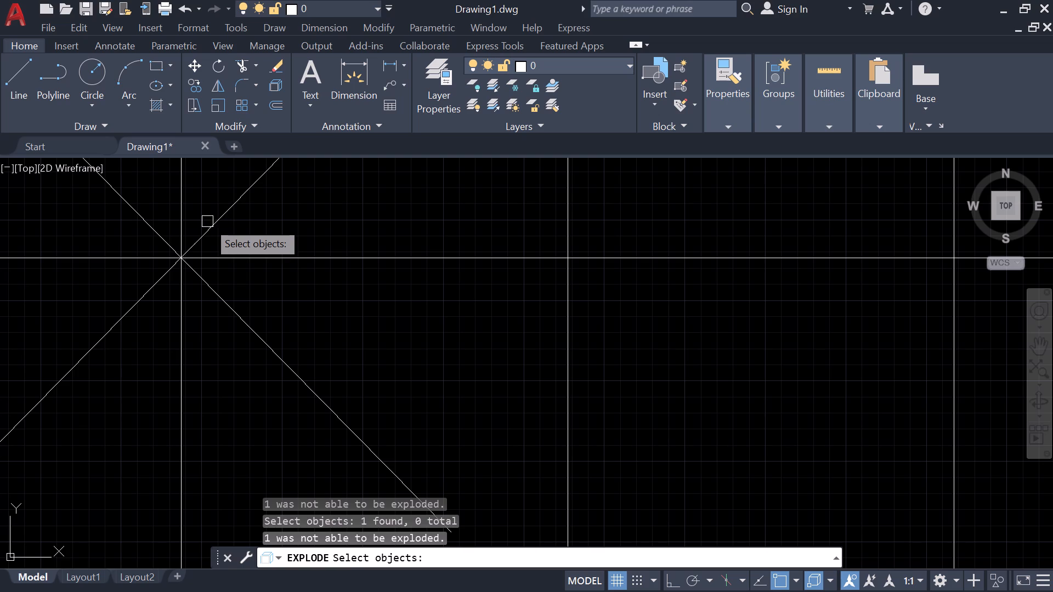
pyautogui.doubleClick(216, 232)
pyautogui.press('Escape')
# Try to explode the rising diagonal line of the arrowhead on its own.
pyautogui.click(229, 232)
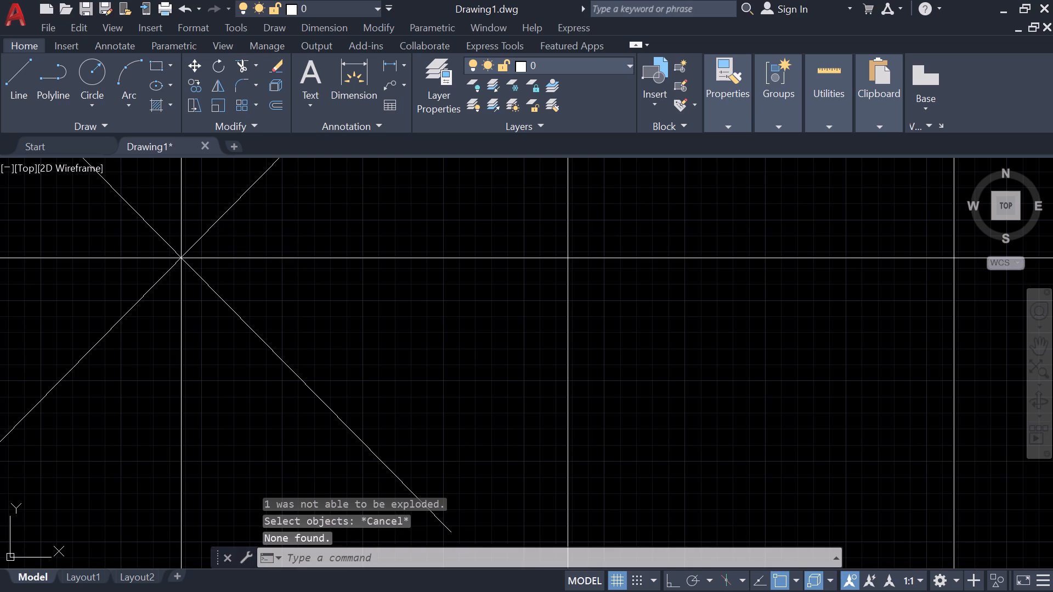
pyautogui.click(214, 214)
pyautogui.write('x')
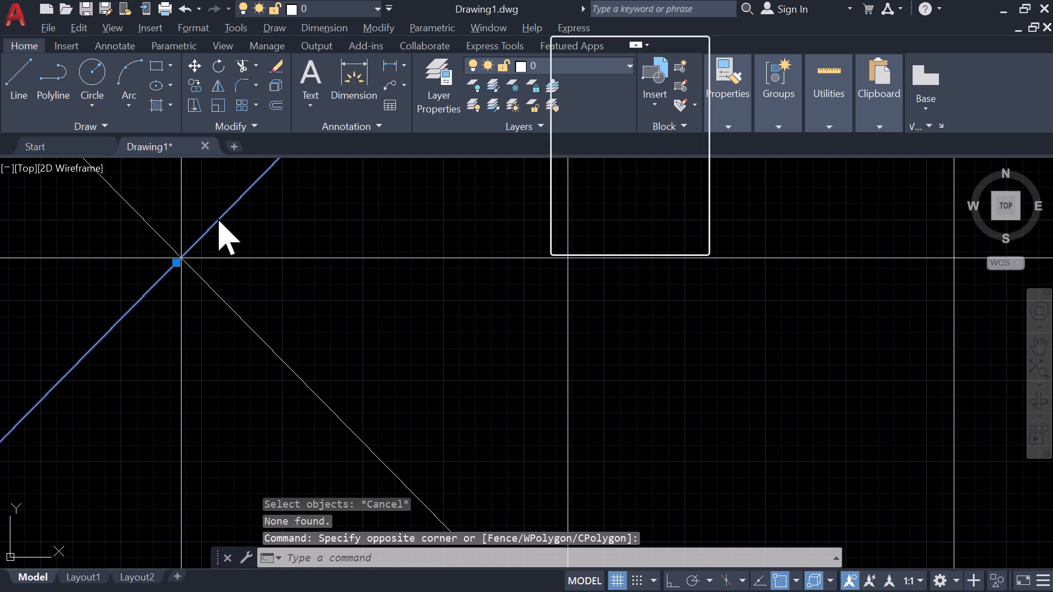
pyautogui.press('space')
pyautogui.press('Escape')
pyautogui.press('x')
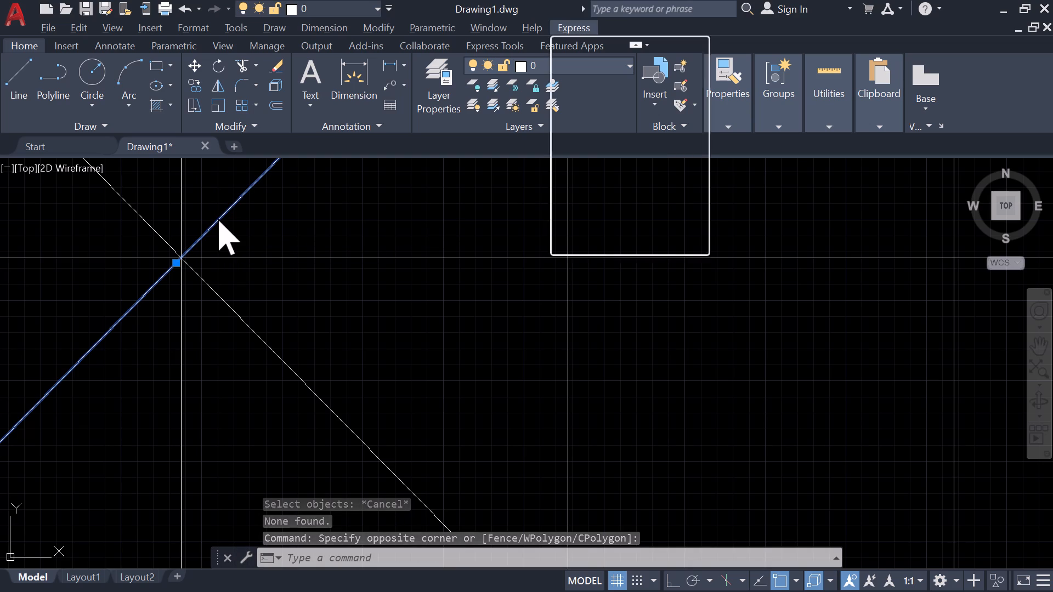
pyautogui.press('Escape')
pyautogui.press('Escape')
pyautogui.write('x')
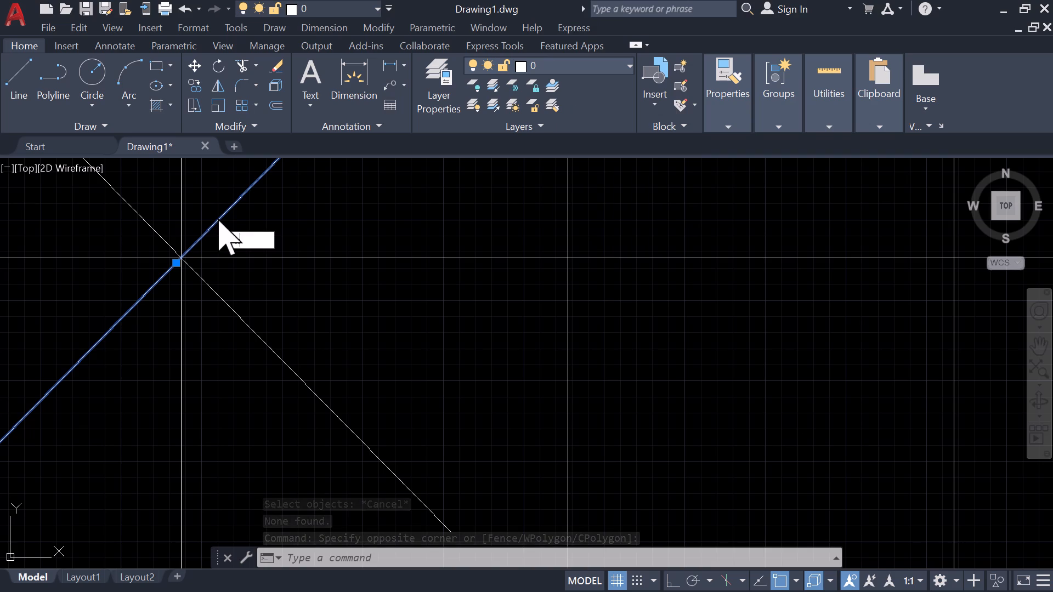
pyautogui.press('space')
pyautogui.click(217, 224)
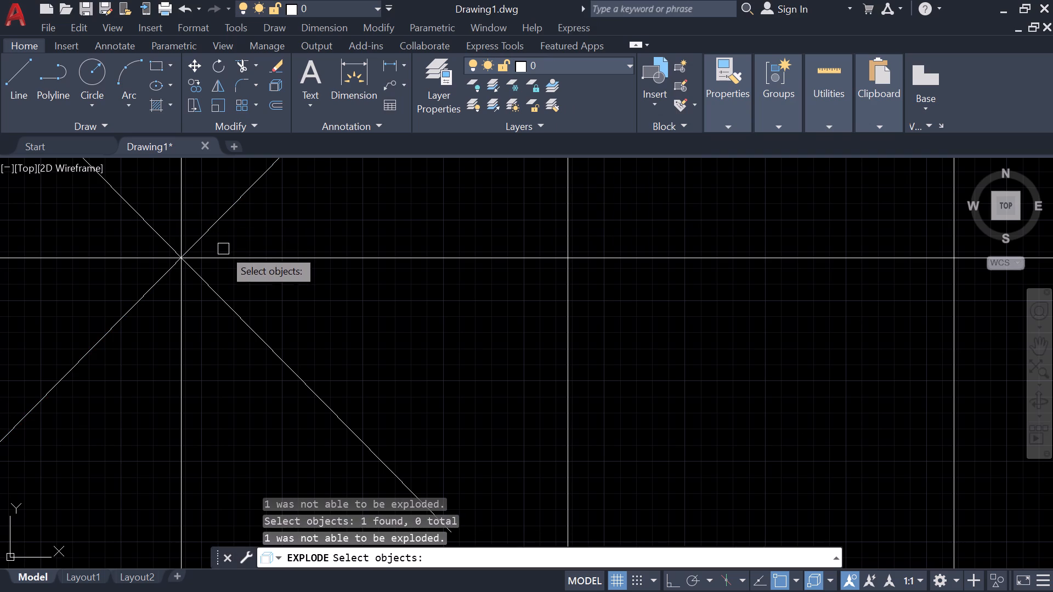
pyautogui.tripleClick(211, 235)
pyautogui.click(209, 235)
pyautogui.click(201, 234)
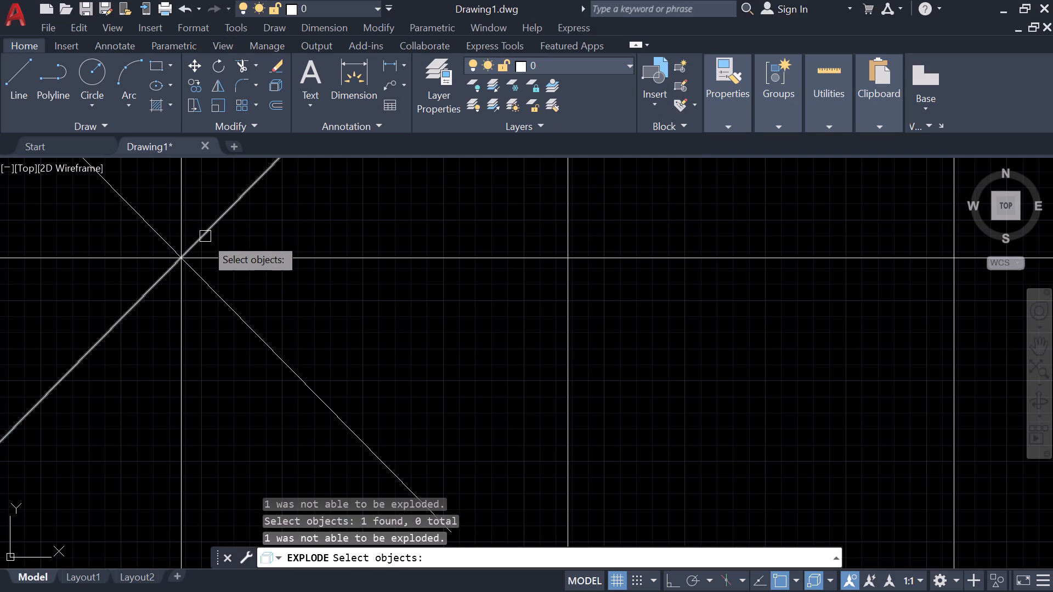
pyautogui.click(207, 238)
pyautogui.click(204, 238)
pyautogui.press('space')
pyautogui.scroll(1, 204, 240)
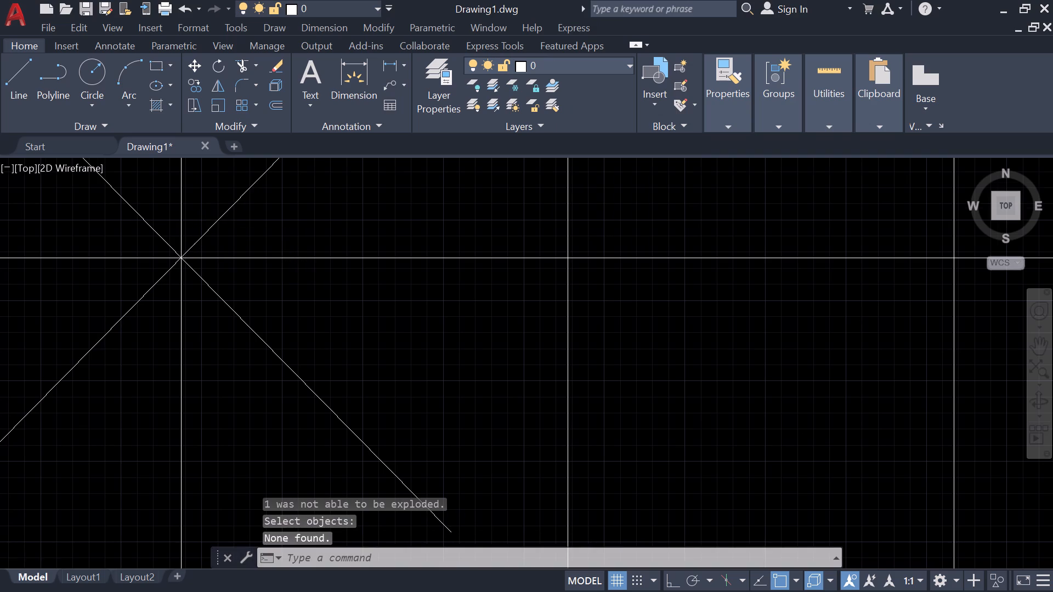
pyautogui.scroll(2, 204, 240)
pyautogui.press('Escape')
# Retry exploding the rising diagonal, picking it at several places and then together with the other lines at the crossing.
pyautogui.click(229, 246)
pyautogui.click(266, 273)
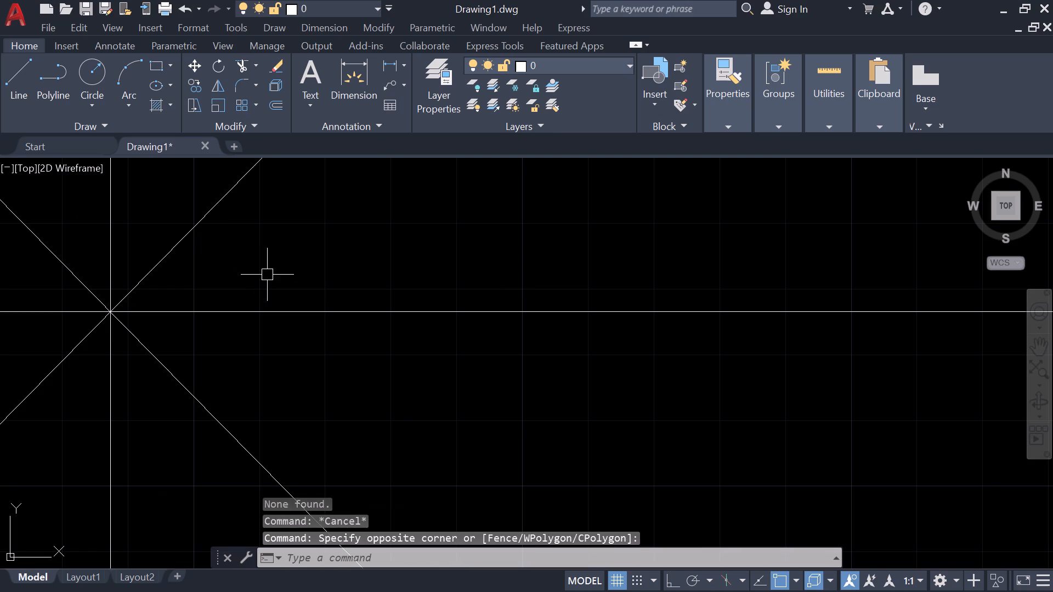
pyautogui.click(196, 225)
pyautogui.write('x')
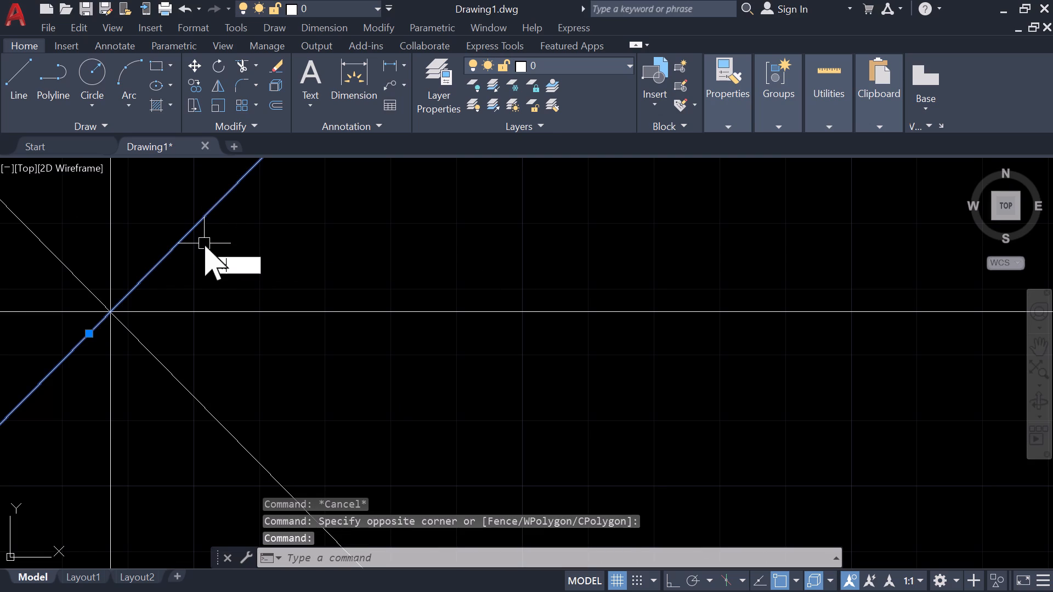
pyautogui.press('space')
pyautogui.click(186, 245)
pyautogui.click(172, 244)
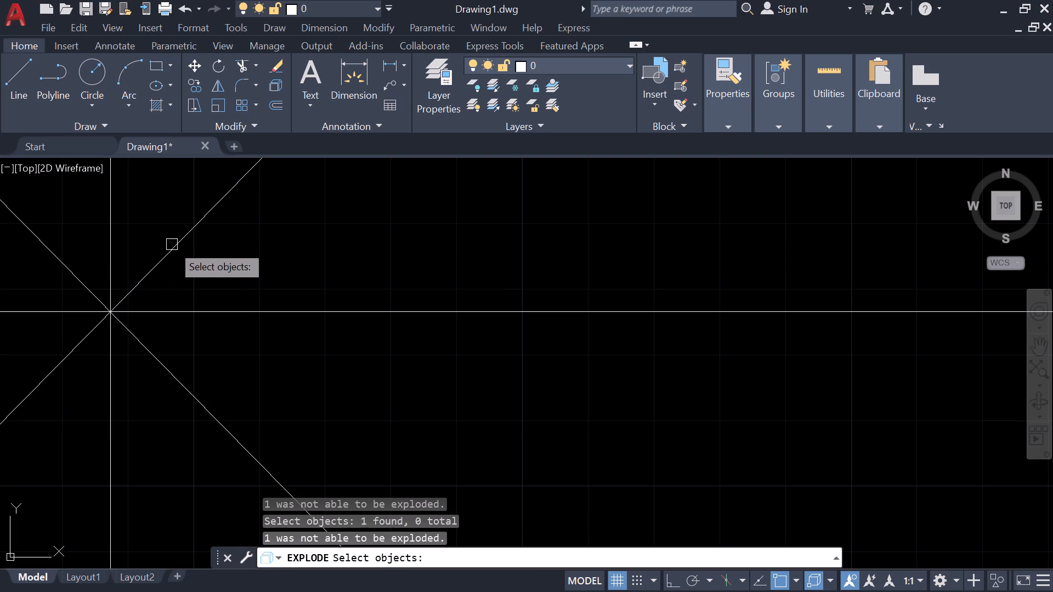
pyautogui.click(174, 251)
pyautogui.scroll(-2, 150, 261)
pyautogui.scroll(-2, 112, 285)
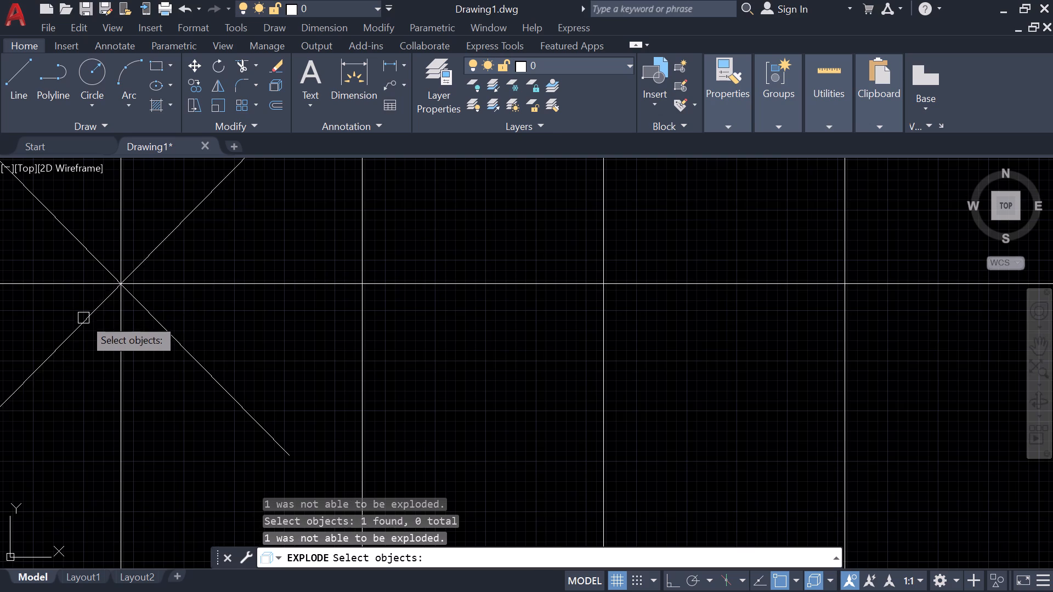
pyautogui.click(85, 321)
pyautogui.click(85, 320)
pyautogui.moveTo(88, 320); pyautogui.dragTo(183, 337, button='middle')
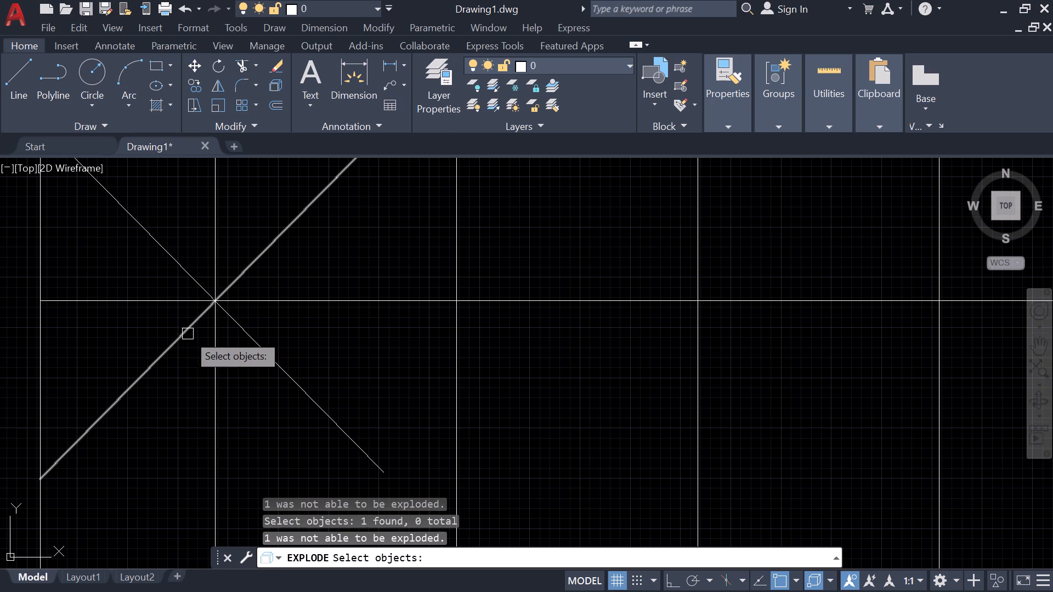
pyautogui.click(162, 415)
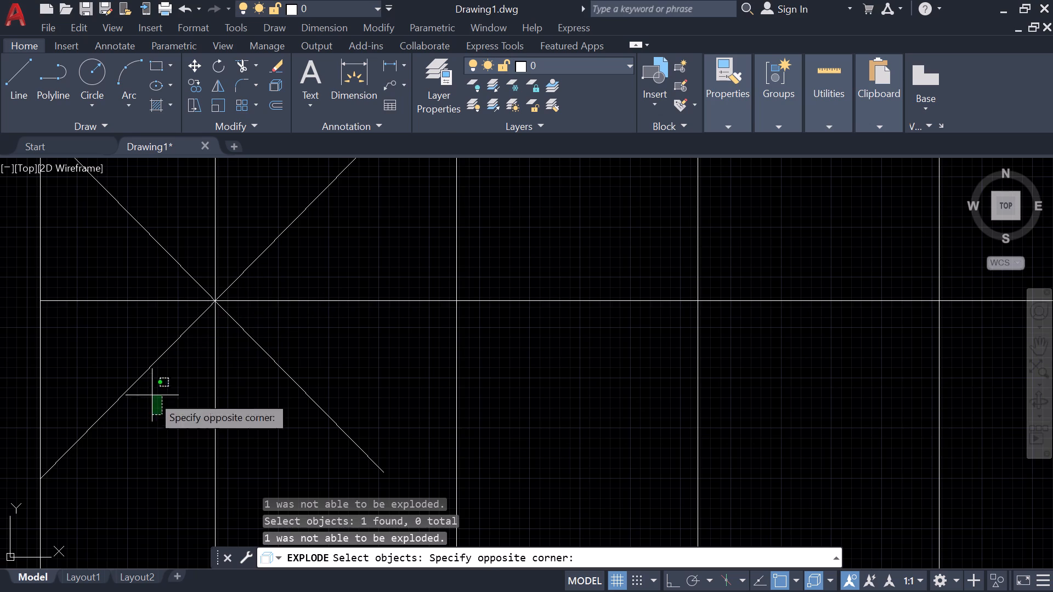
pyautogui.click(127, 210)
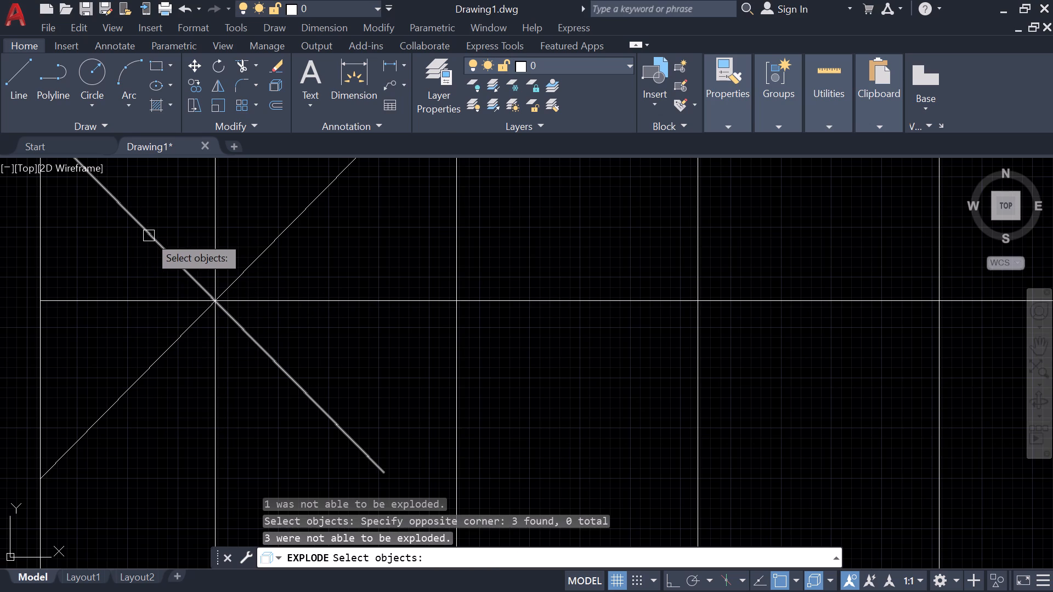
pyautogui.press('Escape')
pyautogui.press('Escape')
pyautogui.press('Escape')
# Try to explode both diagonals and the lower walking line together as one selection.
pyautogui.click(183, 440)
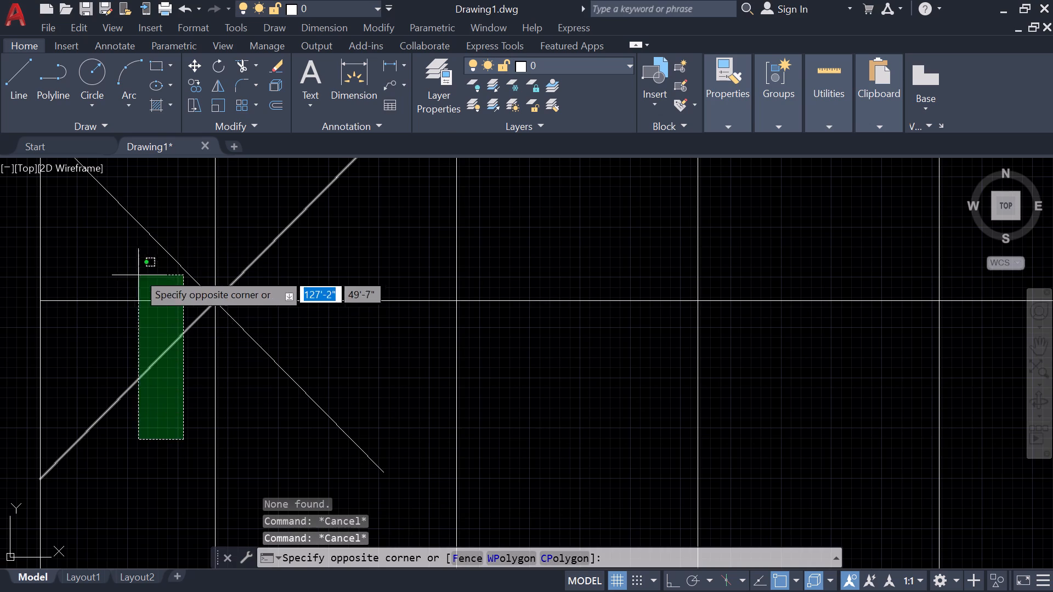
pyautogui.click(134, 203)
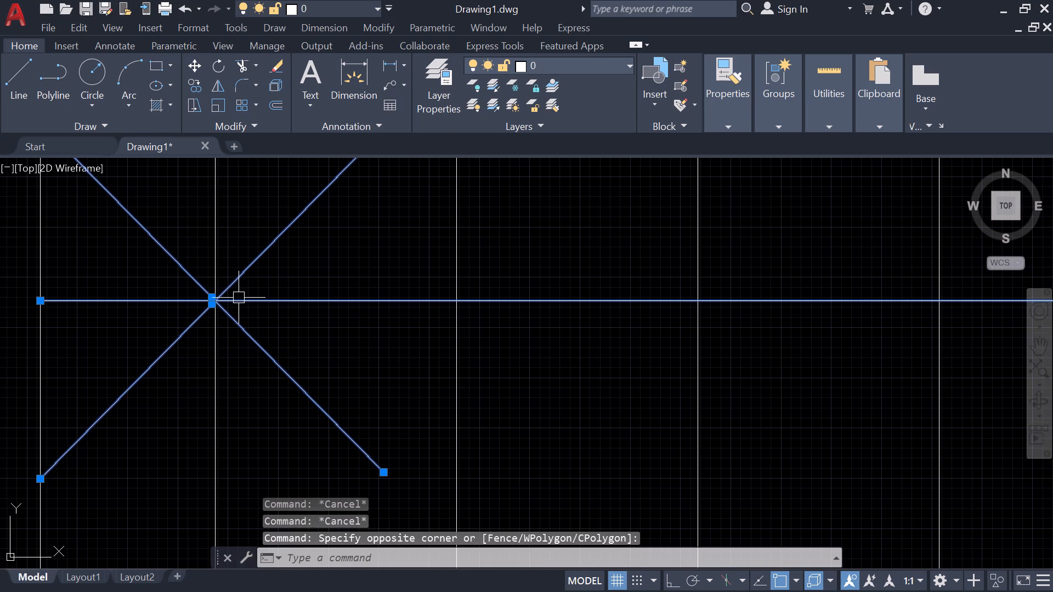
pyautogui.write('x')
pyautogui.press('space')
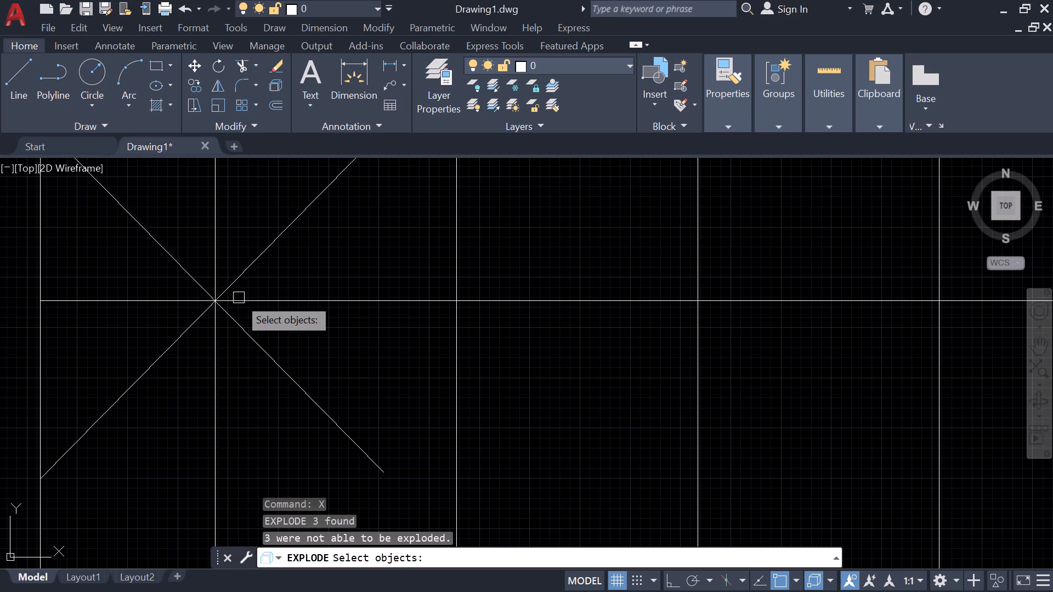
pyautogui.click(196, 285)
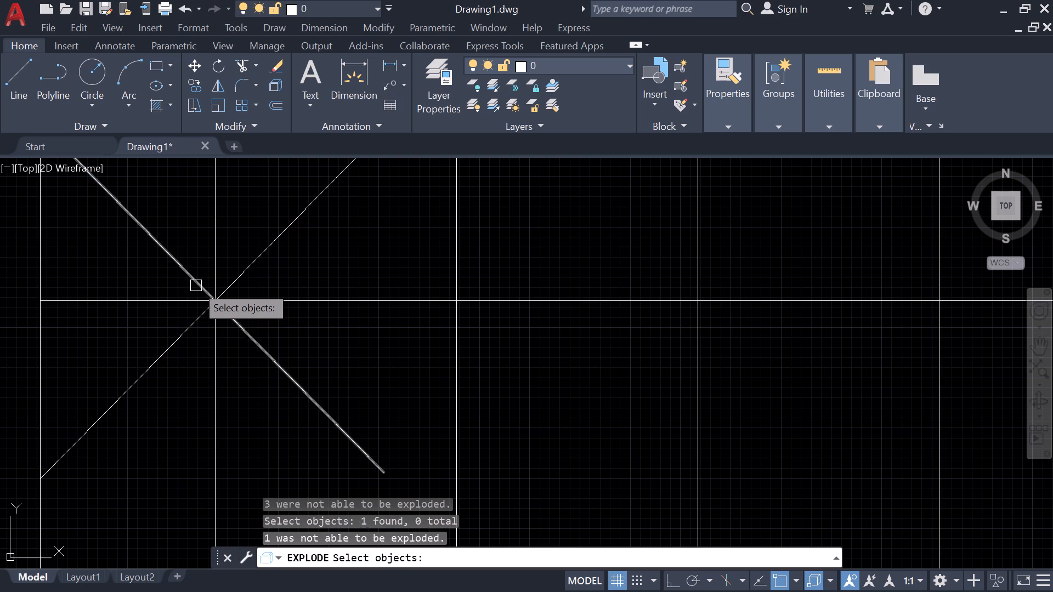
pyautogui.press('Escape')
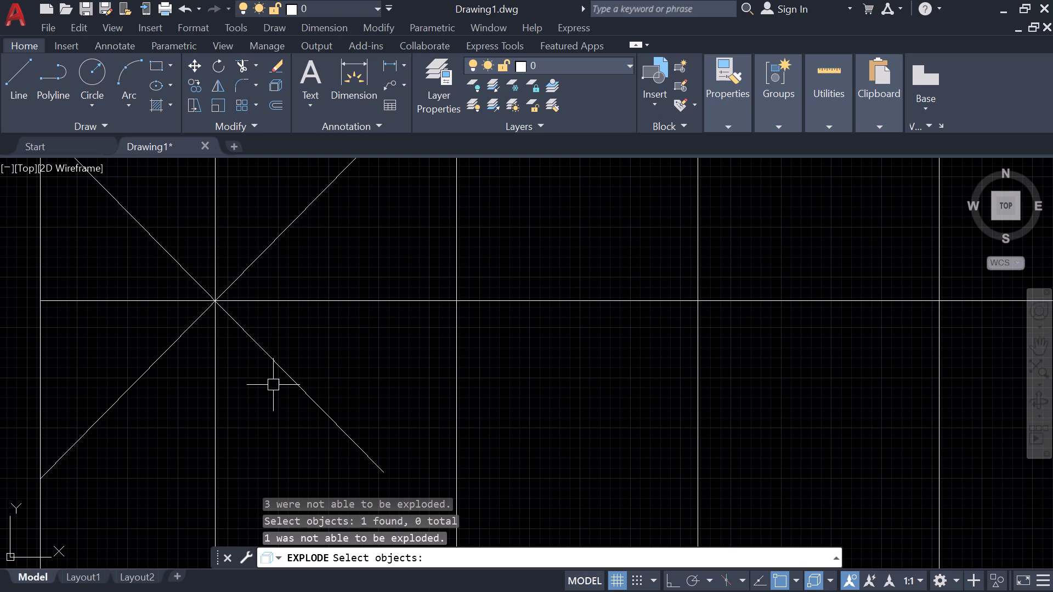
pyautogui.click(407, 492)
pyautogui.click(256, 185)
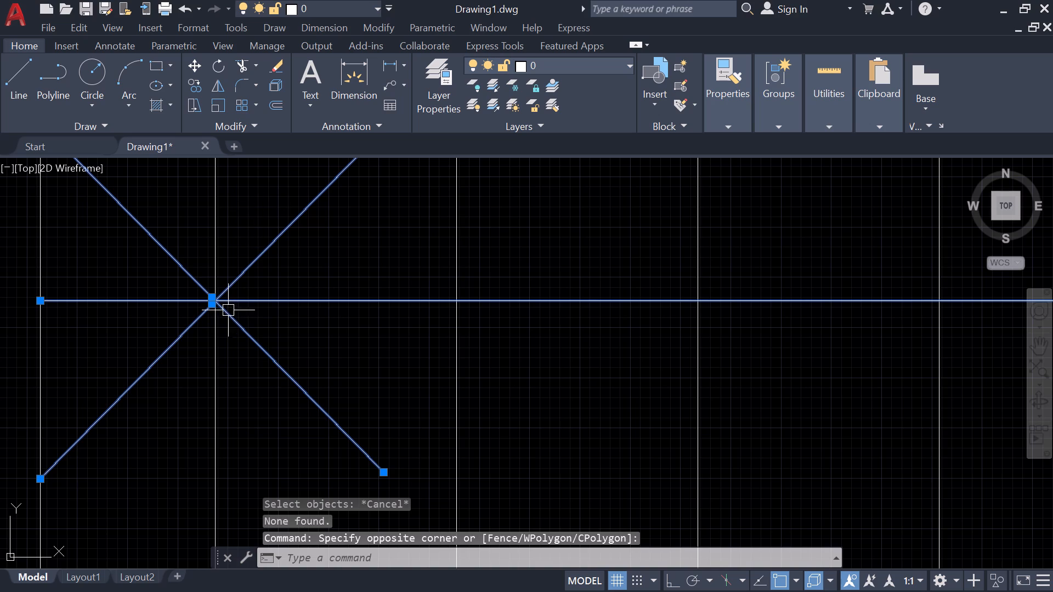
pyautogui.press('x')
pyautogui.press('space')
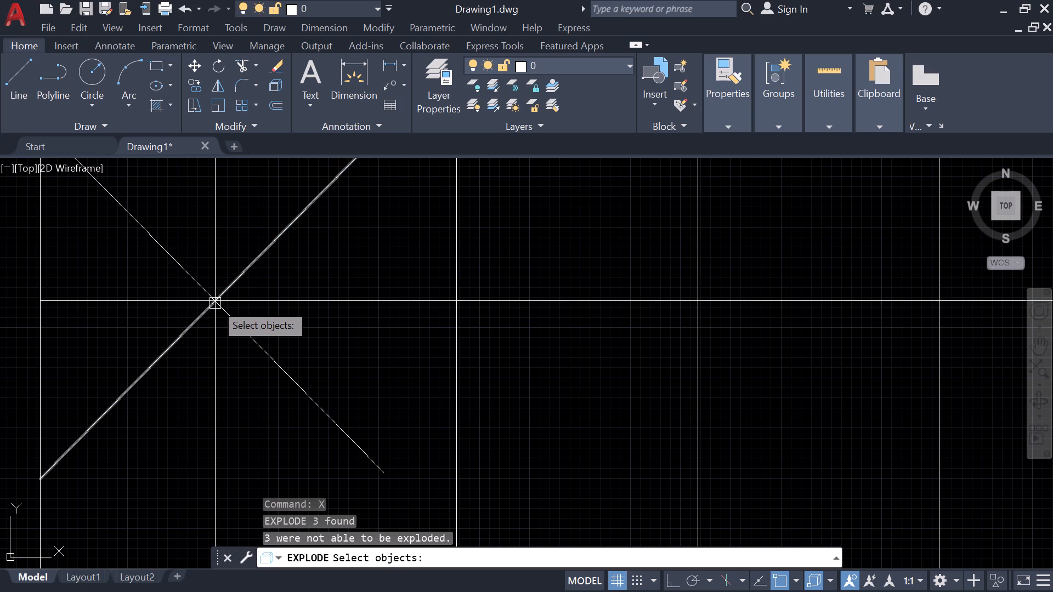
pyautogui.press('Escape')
# Break the rising diagonal line at the point where it crosses the lower walking line, using Break at Point.
pyautogui.write('bre')
pyautogui.click(278, 343)
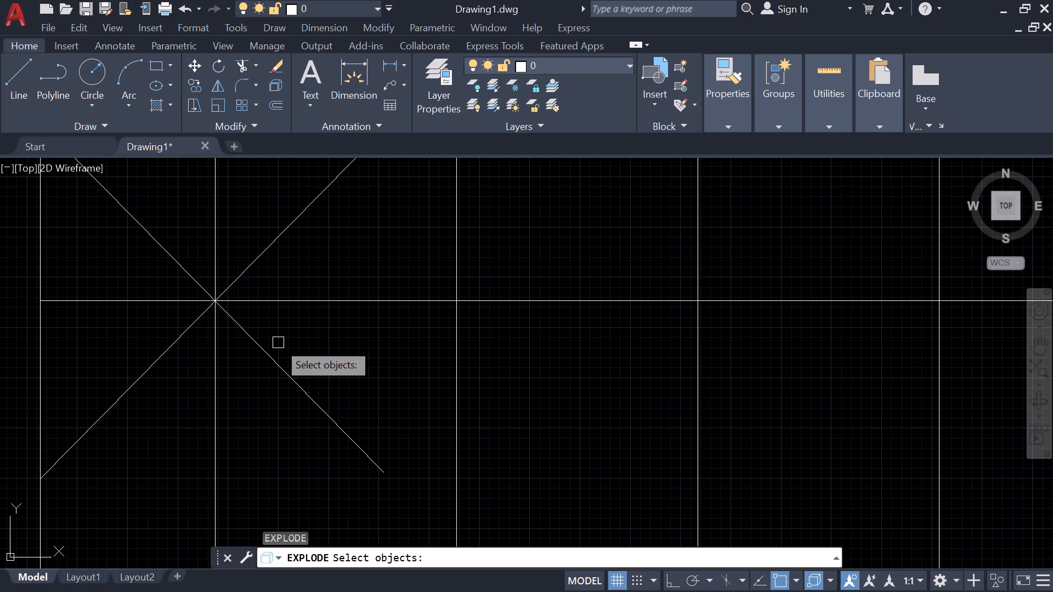
pyautogui.scroll(4, 214, 295)
pyautogui.press('space')
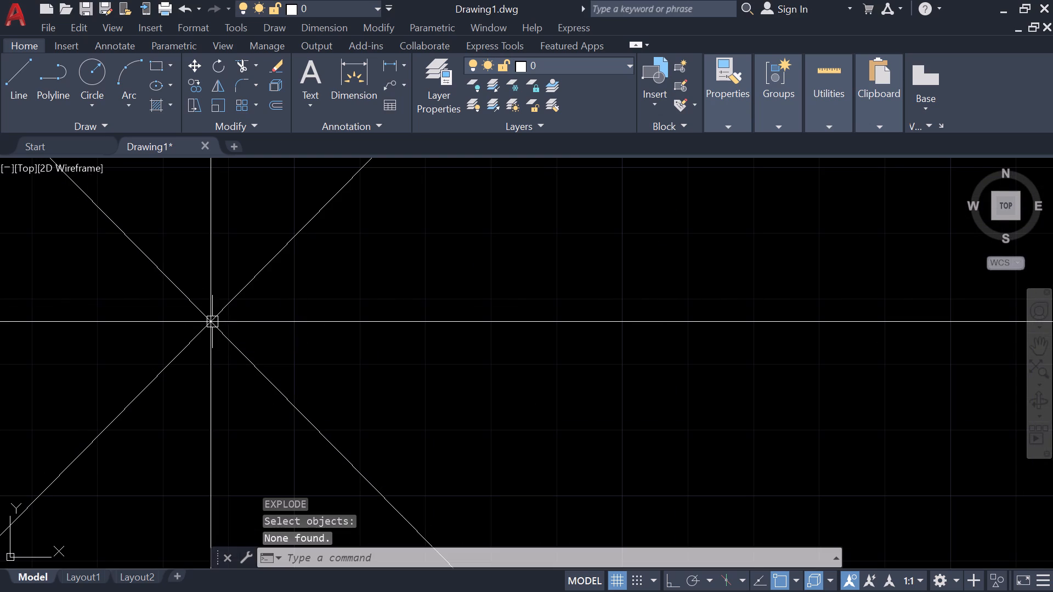
pyautogui.write('br')
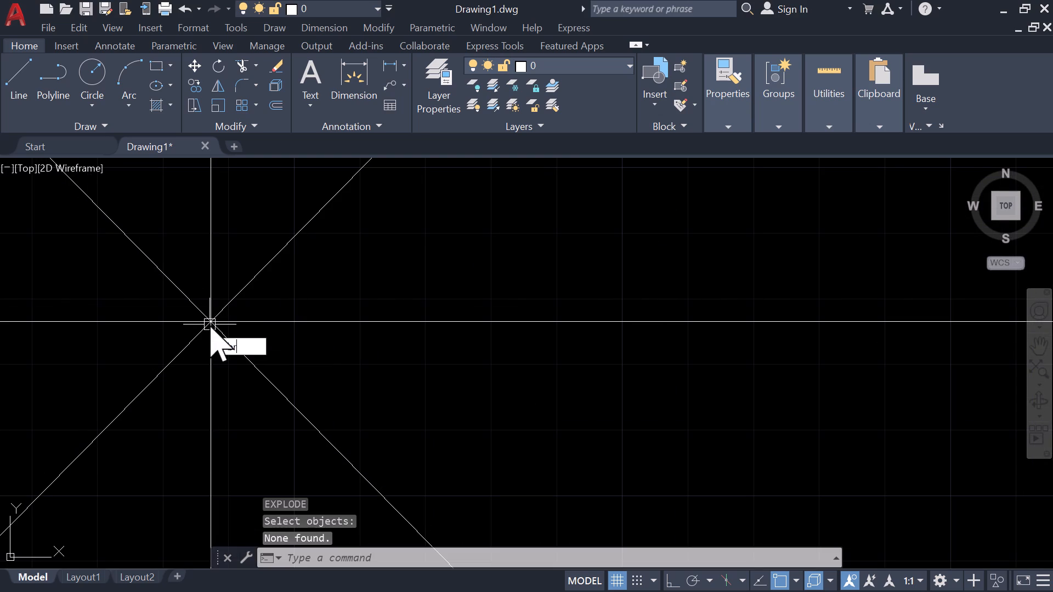
pyautogui.click(276, 389)
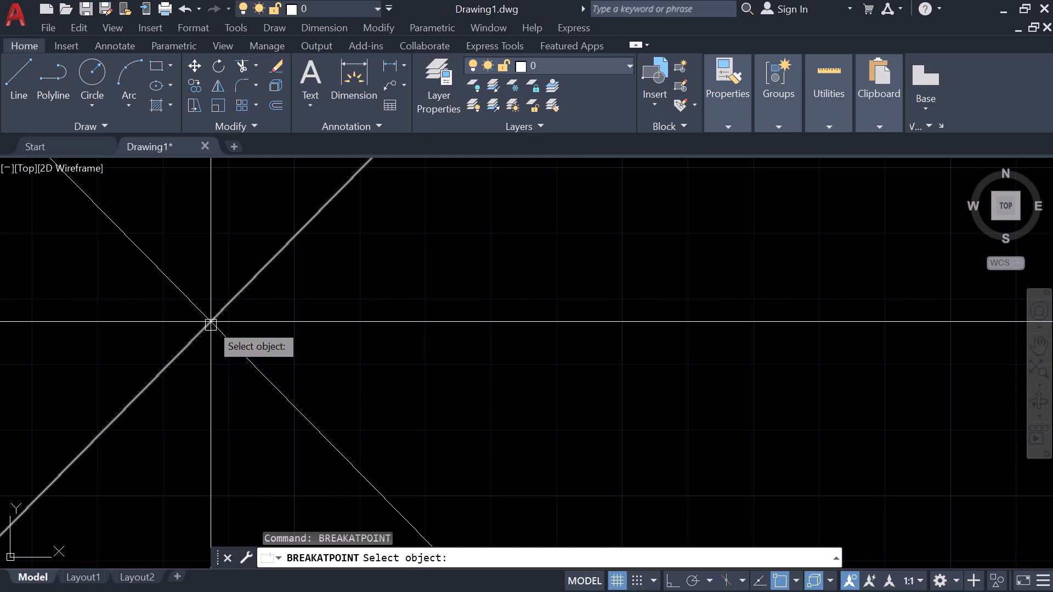
pyautogui.click(212, 322)
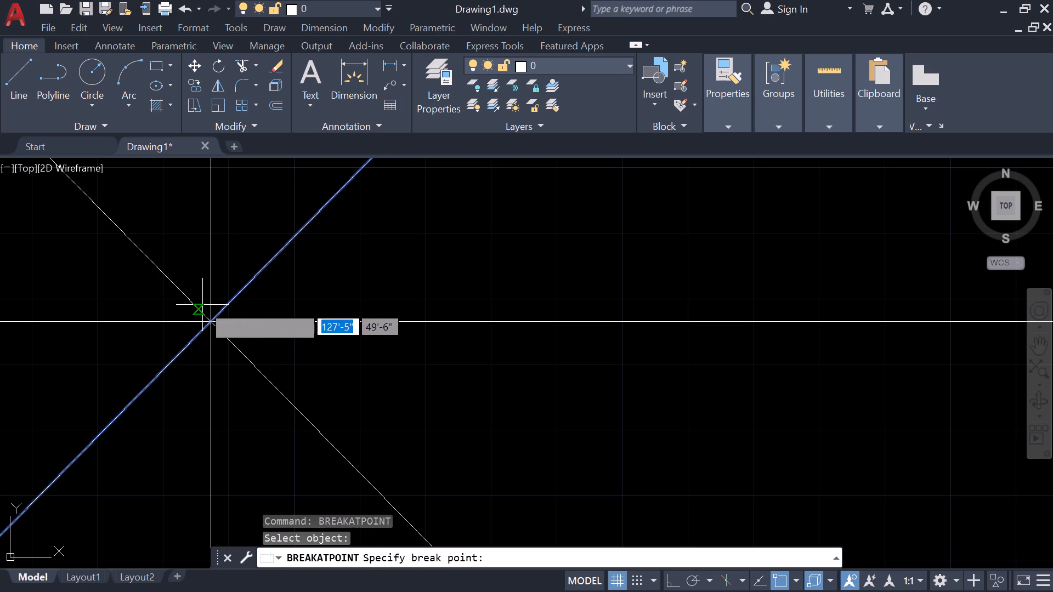
pyautogui.click(212, 318)
# Apply Break at Point to the upper half of the rising diagonal, close to the crossing.
pyautogui.press('space')
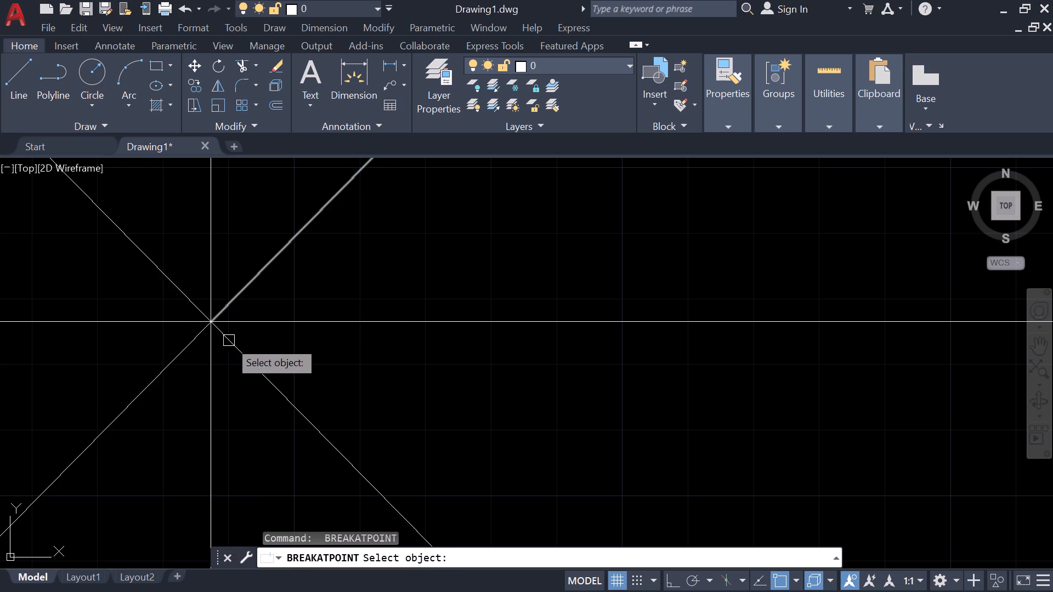
pyautogui.click(239, 293)
pyautogui.click(236, 341)
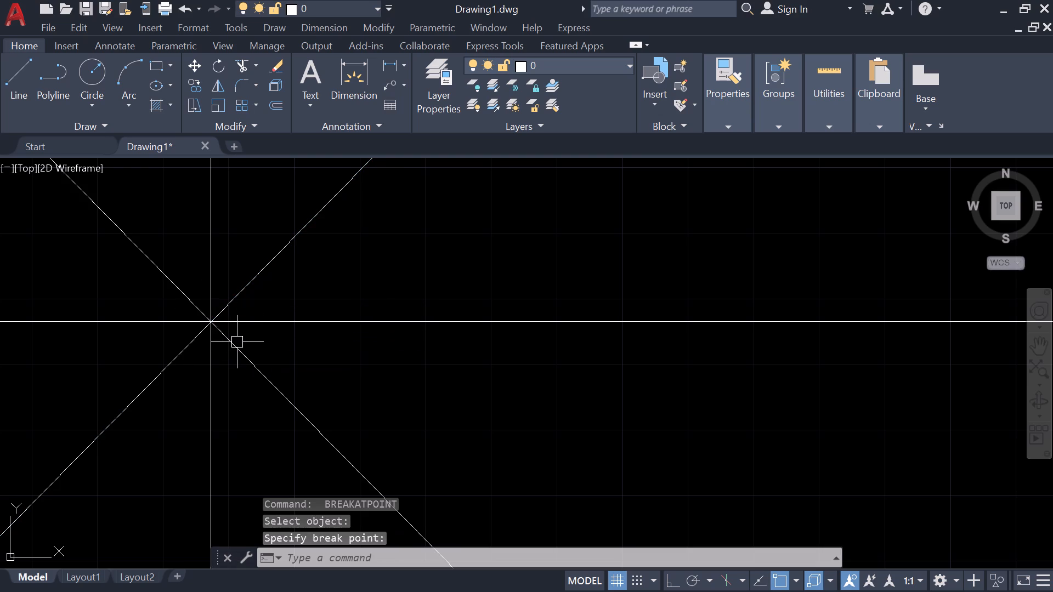
# Erase the upper half of the rising diagonal, beyond its crossing with the lower walking line.
pyautogui.press('Escape')
pyautogui.click(245, 295)
pyautogui.write('e')
pyautogui.press('space')
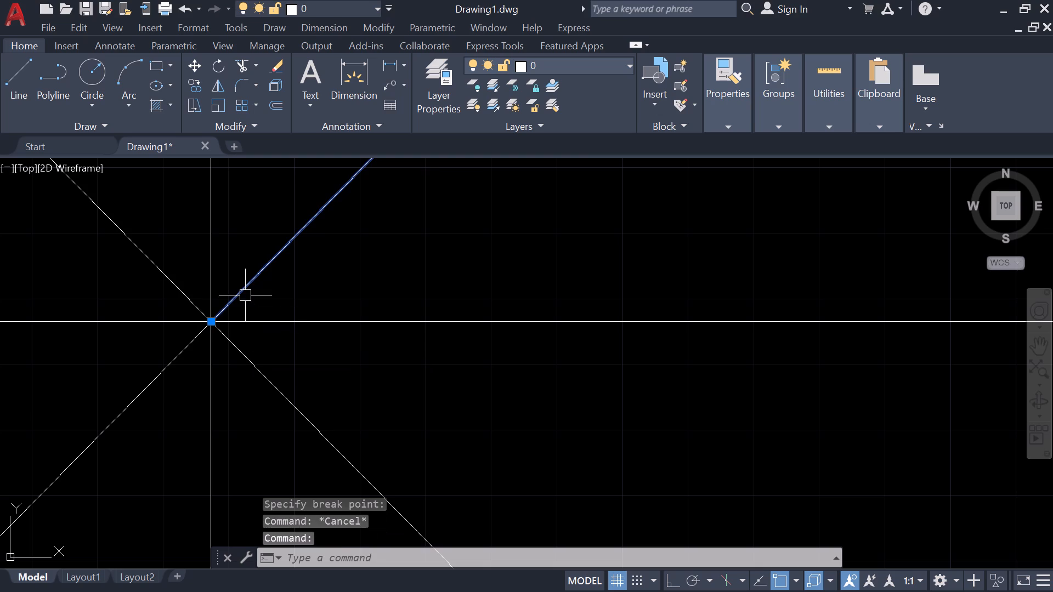
# Trim off the part of the falling diagonal that extends below the lower walking line, past the crossing.
pyautogui.click(244, 364)
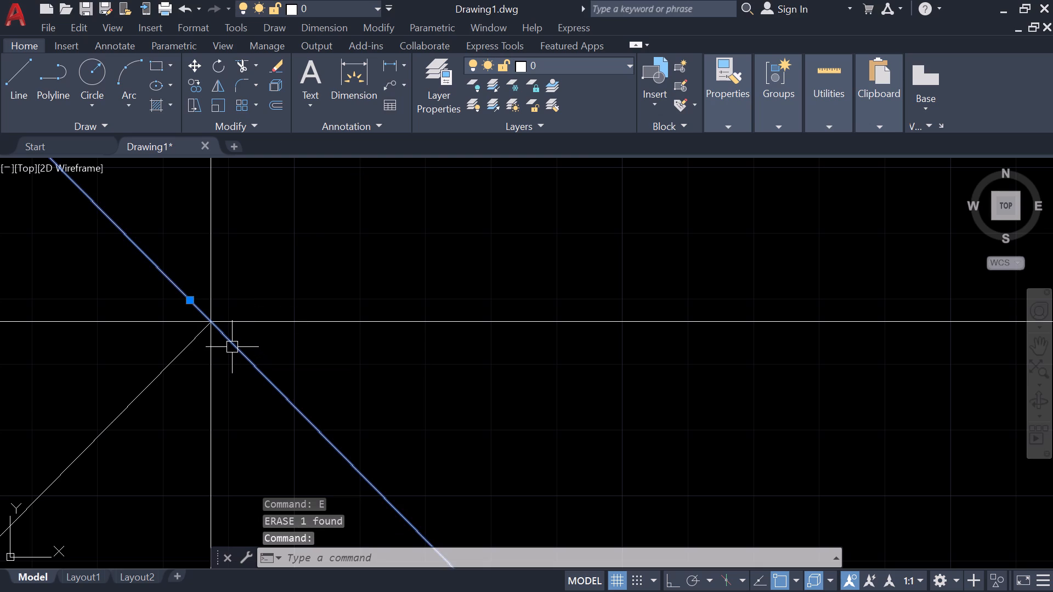
pyautogui.press('Escape')
pyautogui.write('tr')
pyautogui.press('space')
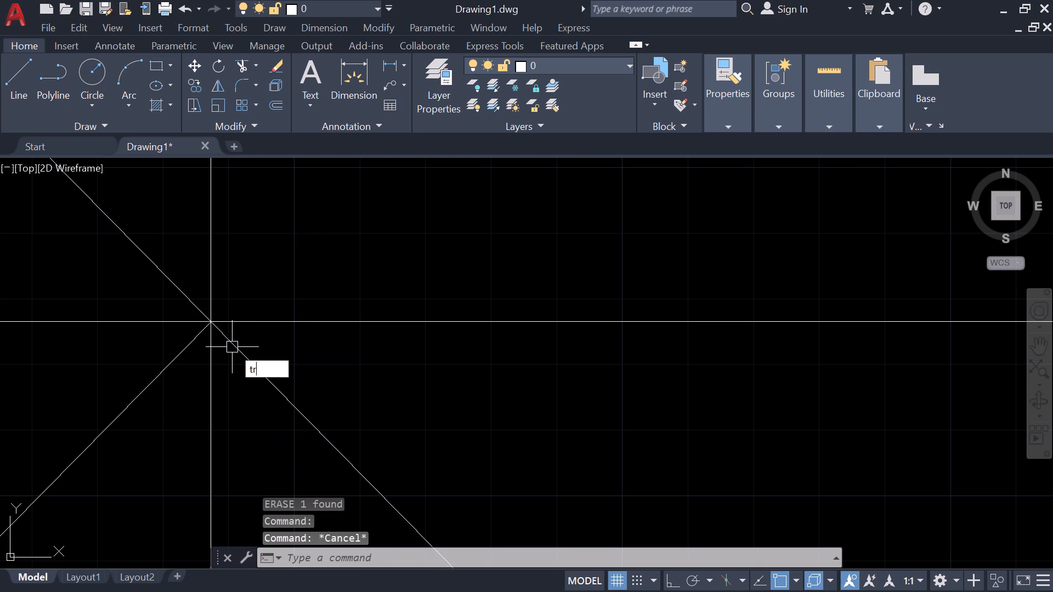
pyautogui.moveTo(252, 415); pyautogui.dragTo(285, 377)
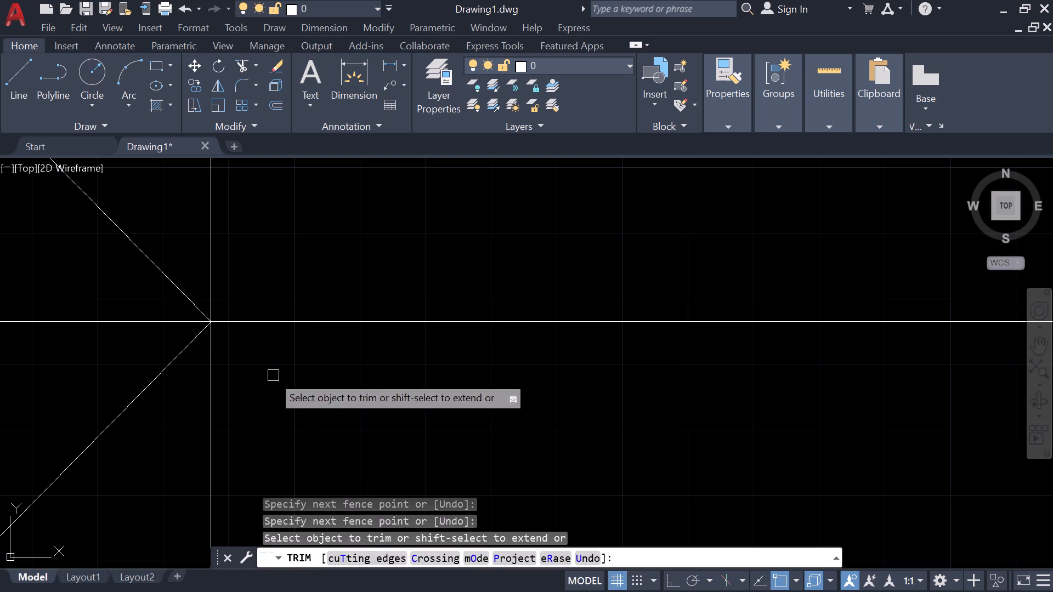
pyautogui.press('Escape')
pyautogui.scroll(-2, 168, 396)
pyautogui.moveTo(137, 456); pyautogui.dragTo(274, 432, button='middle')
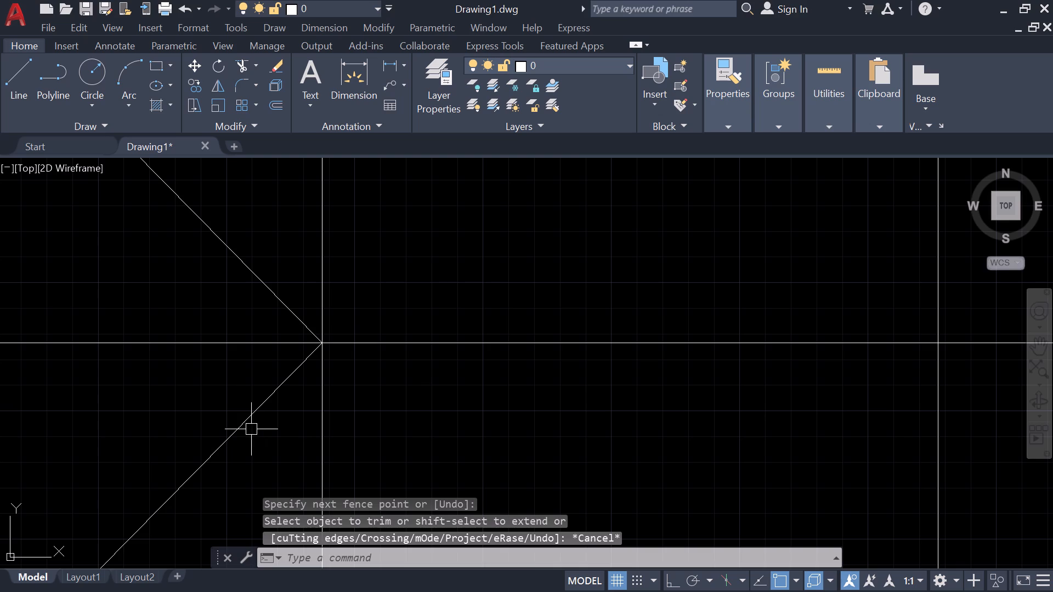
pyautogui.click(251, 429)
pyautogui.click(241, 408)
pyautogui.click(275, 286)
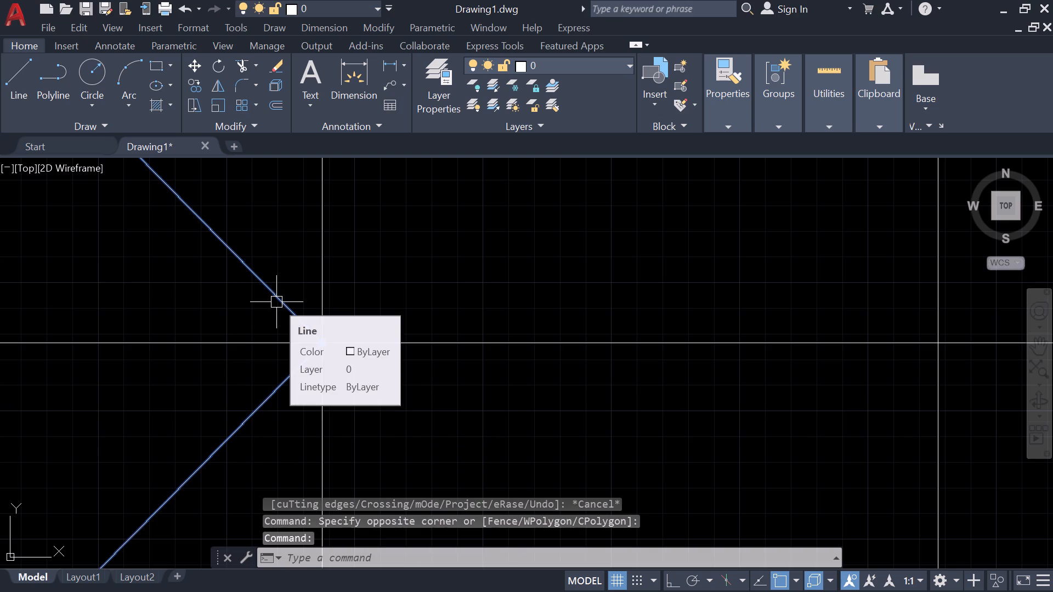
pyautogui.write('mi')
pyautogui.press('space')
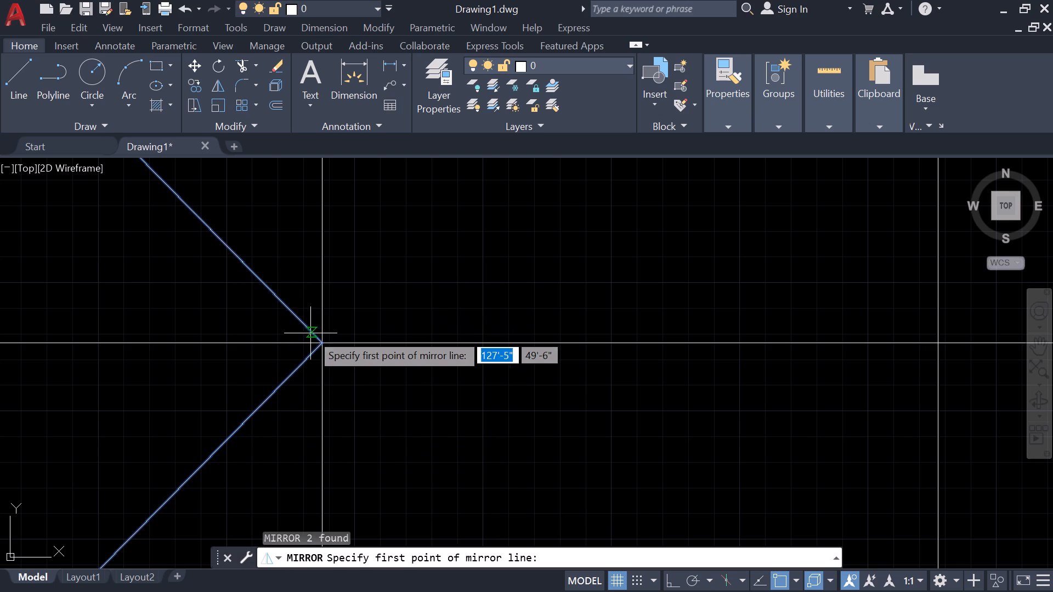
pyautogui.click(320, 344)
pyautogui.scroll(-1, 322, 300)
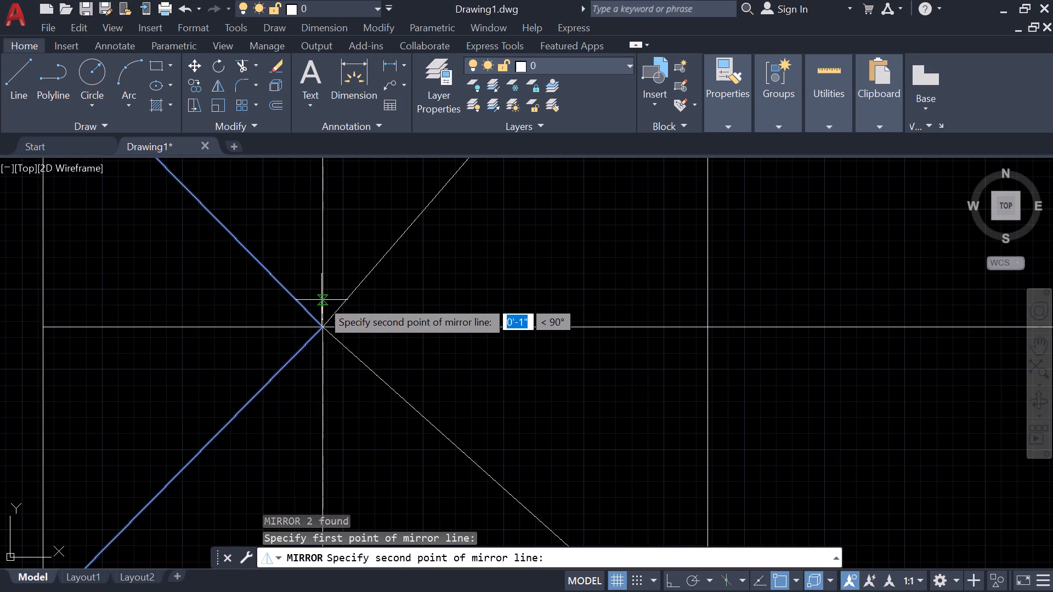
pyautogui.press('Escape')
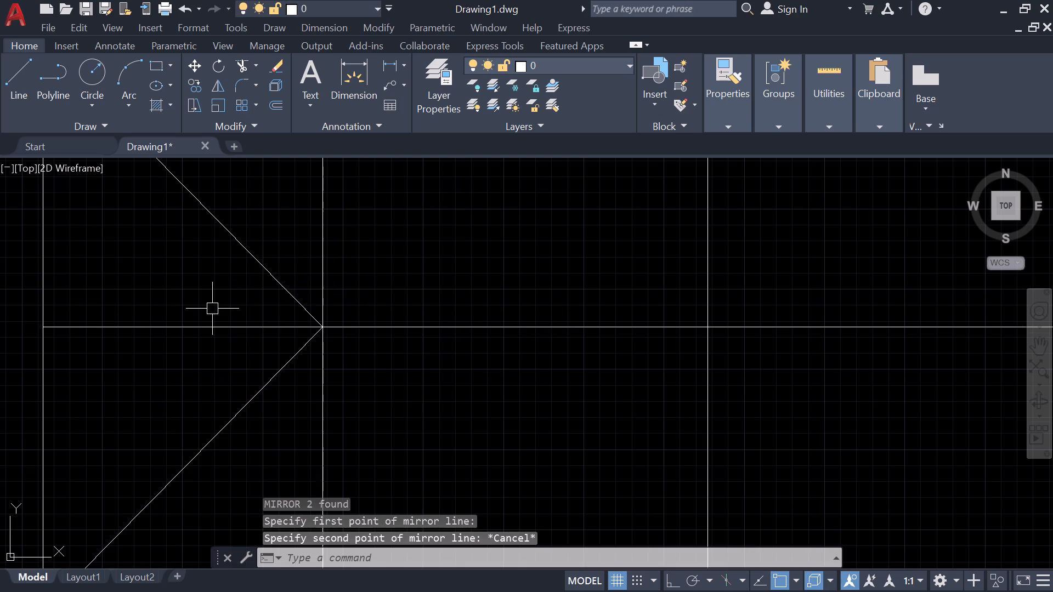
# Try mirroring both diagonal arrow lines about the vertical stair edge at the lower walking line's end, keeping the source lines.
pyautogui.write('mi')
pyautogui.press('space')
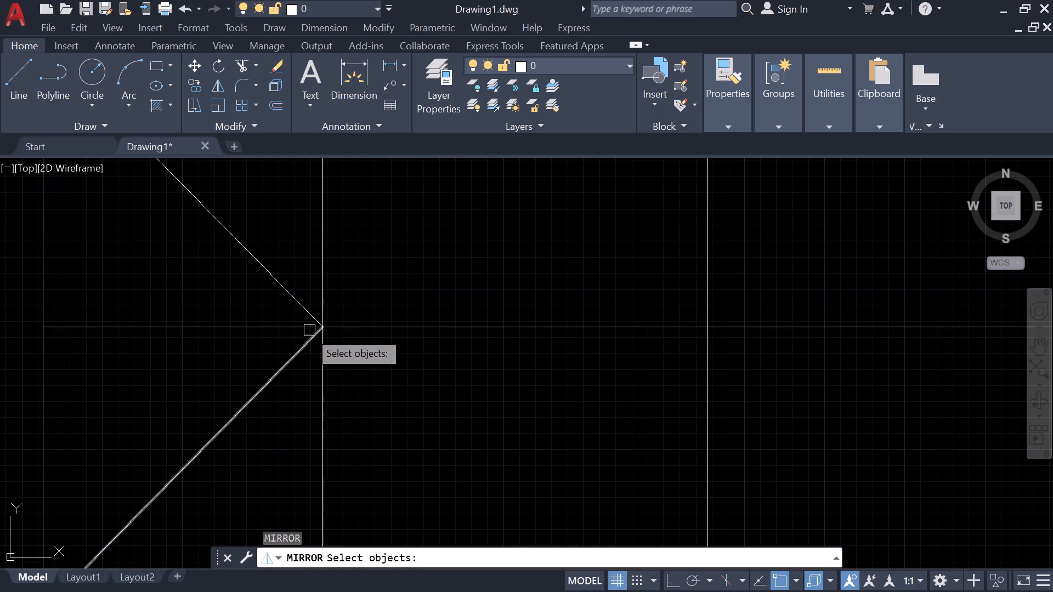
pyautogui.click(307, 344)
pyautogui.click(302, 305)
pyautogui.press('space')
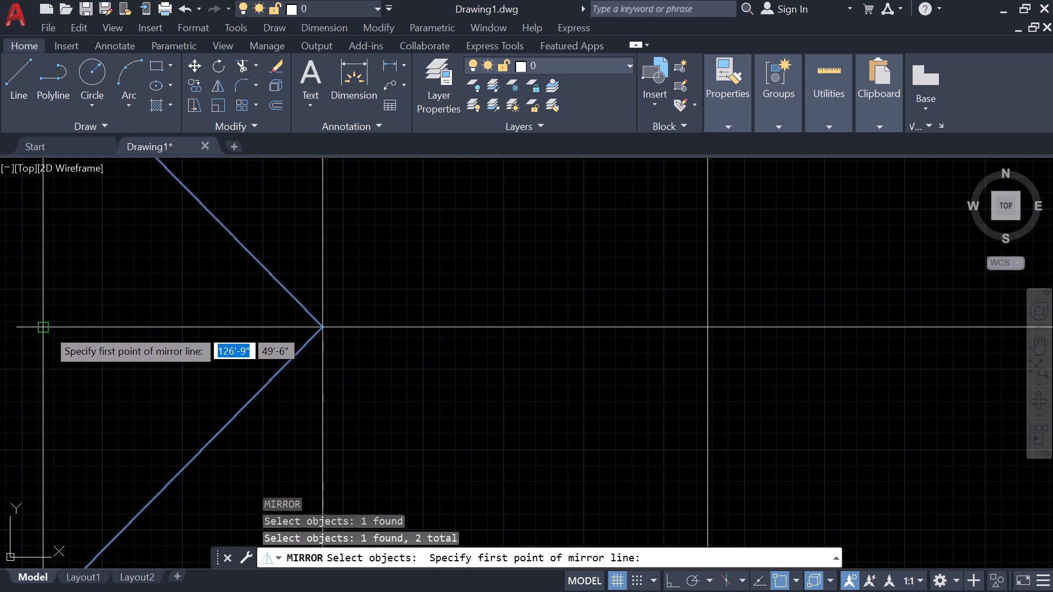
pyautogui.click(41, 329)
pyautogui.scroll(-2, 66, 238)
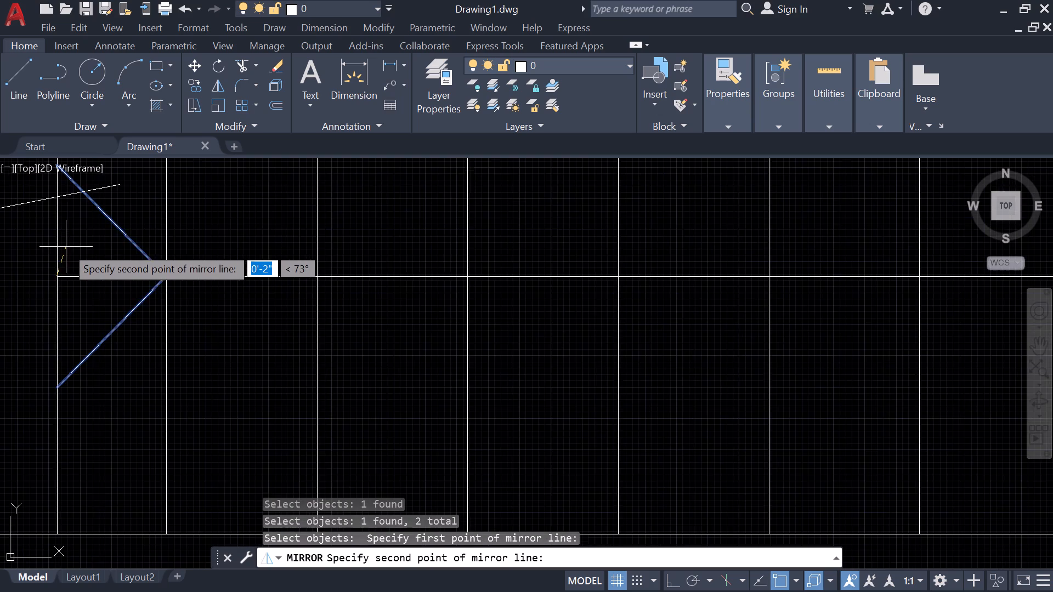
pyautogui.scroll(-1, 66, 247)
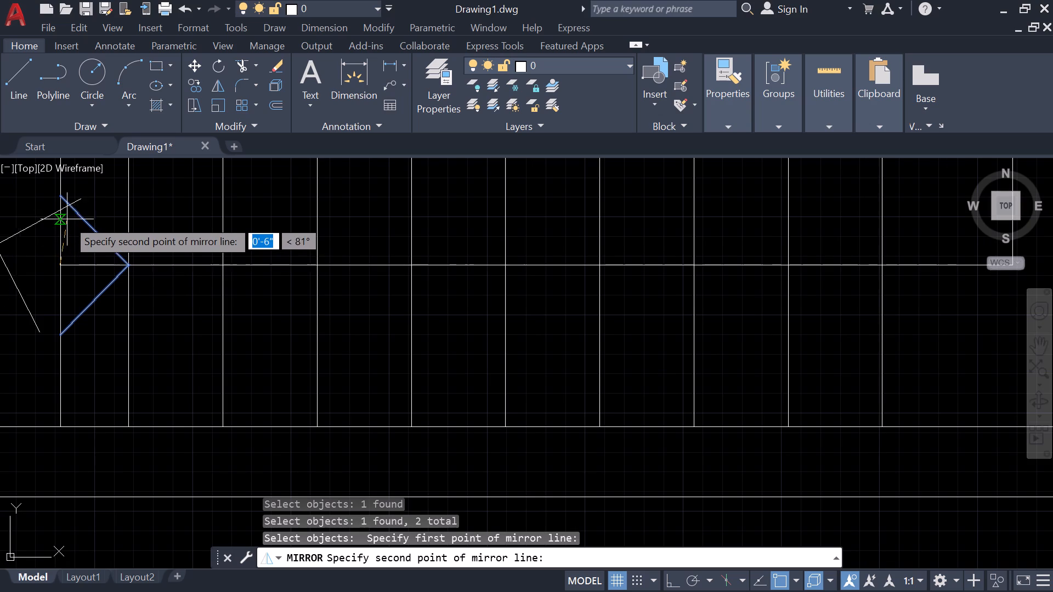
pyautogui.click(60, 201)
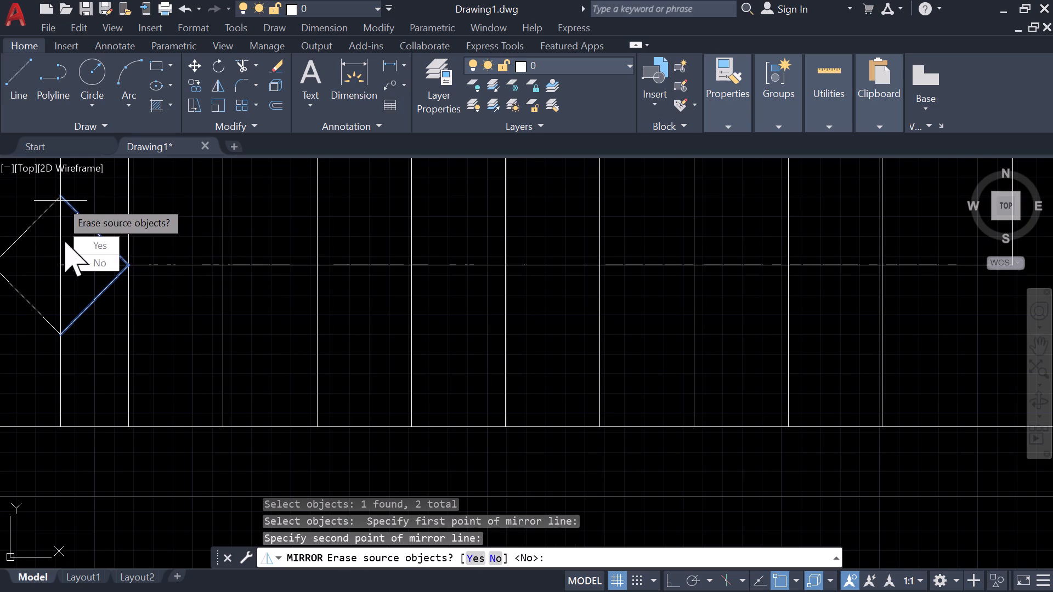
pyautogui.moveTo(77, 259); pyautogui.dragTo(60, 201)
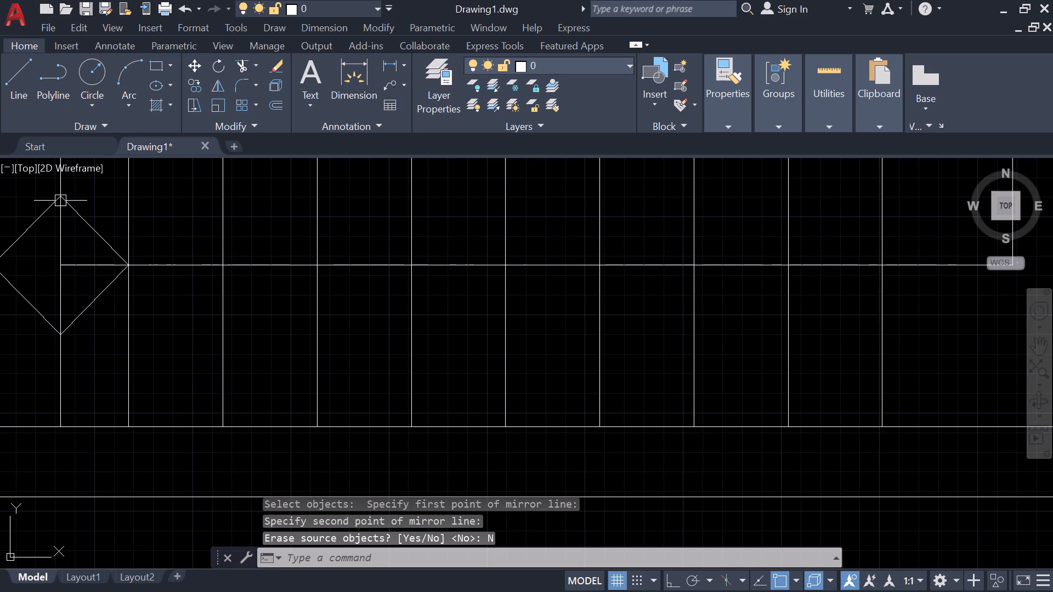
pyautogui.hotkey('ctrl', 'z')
# Mirror both diagonal arrow lines about the vertical stair edge at the lower walking line's end, erasing the source lines.
pyautogui.write('mi')
pyautogui.press('space')
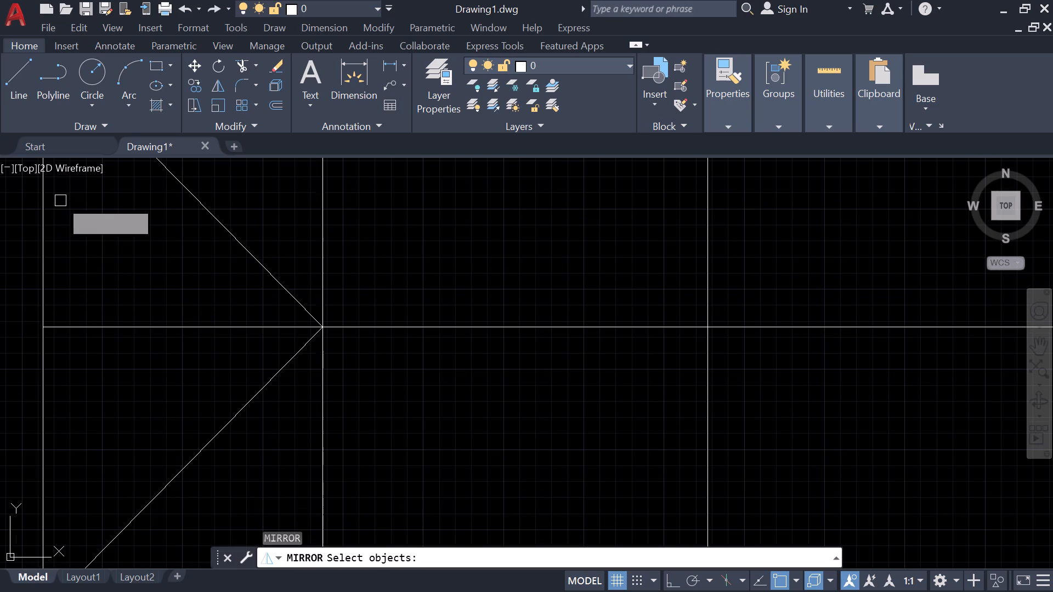
pyautogui.click(274, 373)
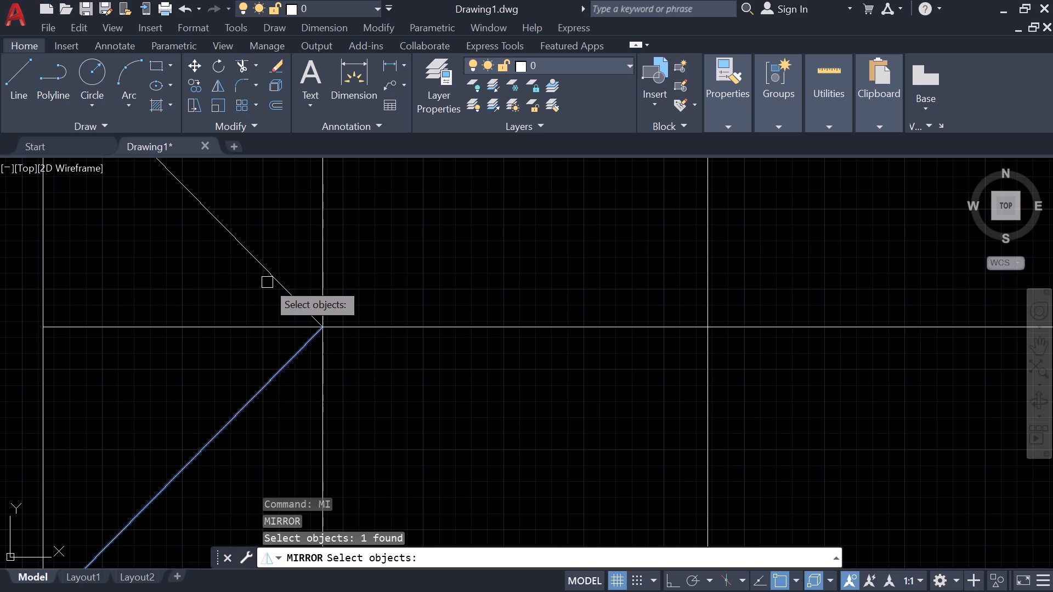
pyautogui.click(272, 280)
pyautogui.press('space')
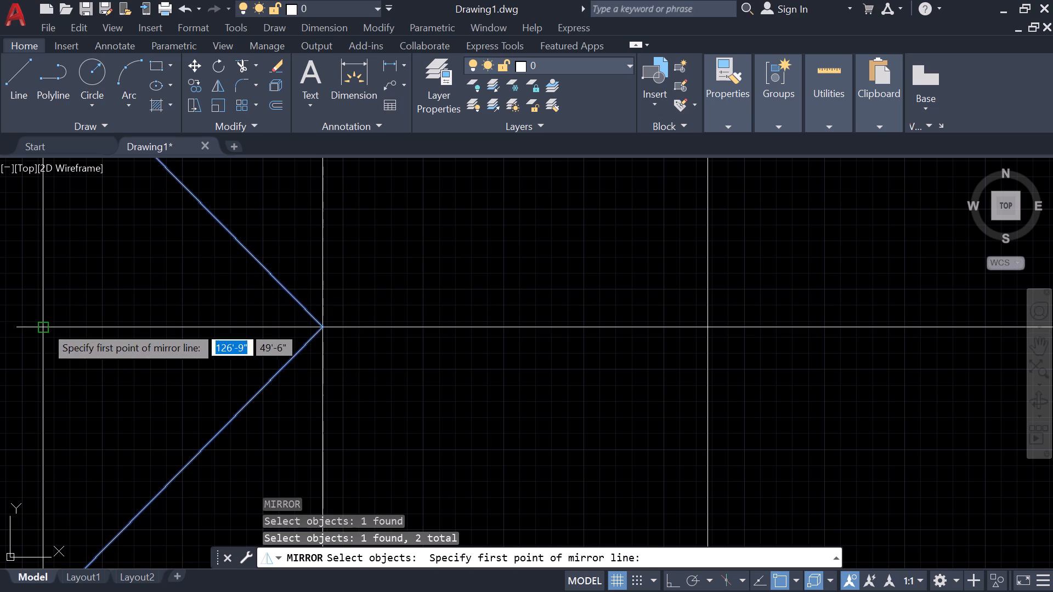
pyautogui.click(44, 325)
pyautogui.moveTo(59, 272); pyautogui.dragTo(48, 435, button='middle')
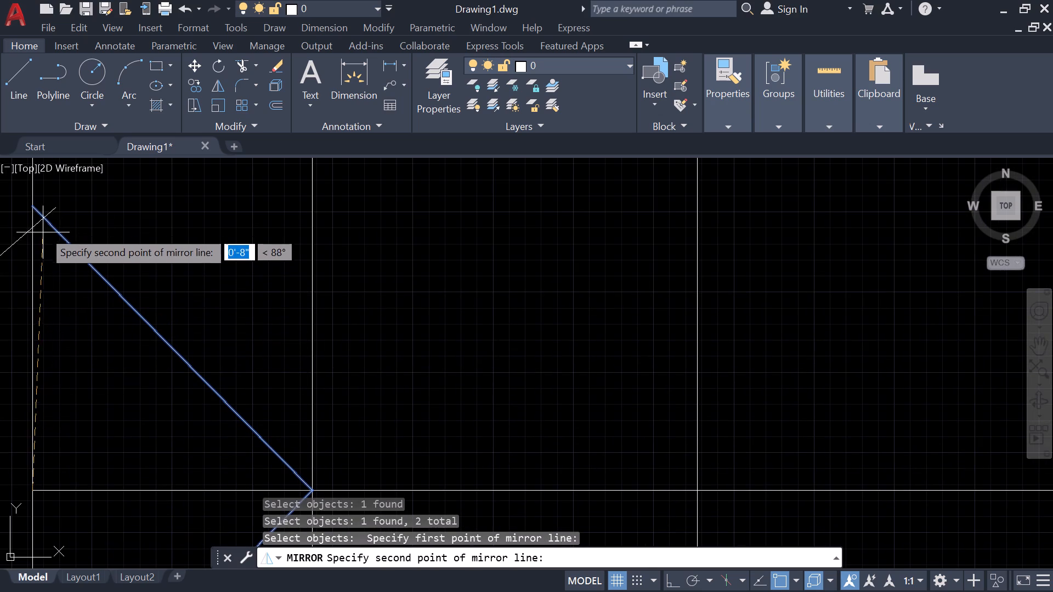
pyautogui.click(37, 210)
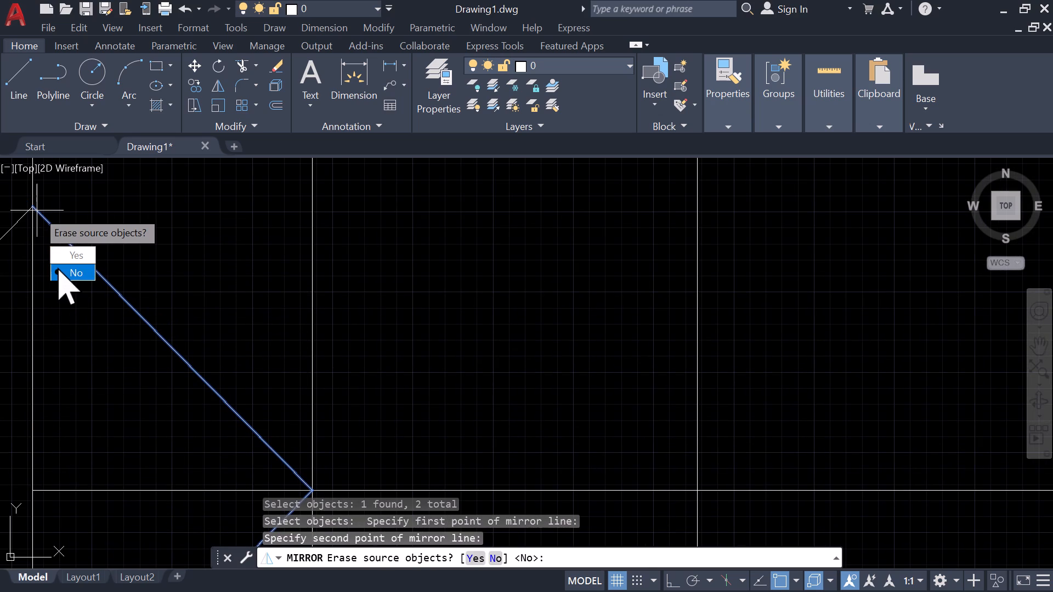
pyautogui.moveTo(65, 250); pyautogui.dragTo(37, 210)
# Move the mirrored arrowhead by its tip onto the end of the lower walking line at the stair edge.
pyautogui.scroll(-2, 37, 217)
pyautogui.scroll(-1, 30, 271)
pyautogui.moveTo(32, 276); pyautogui.dragTo(463, 295, button='middle')
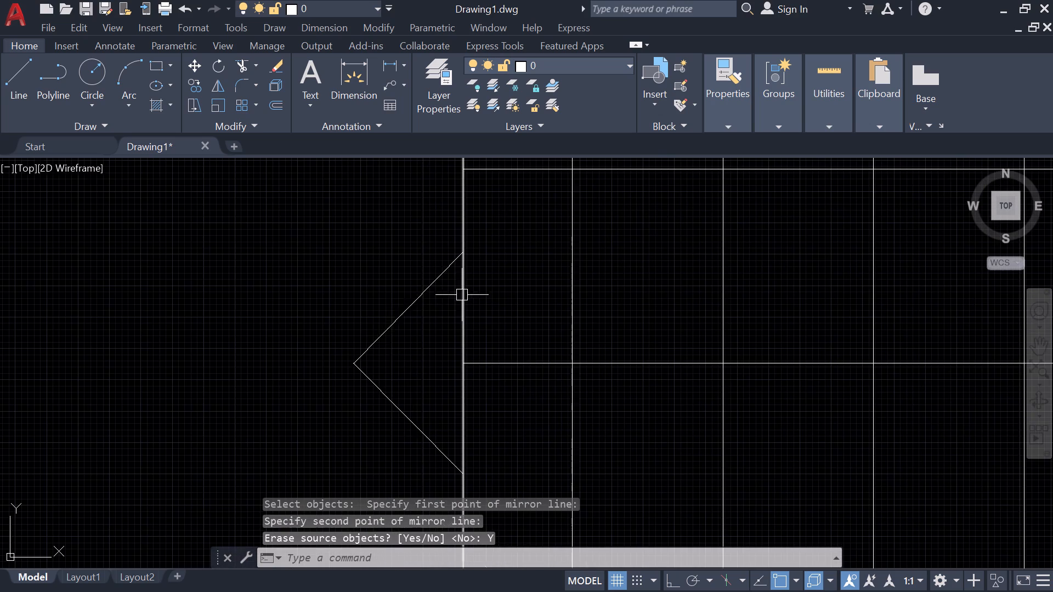
pyautogui.moveTo(369, 482); pyautogui.dragTo(370, 476)
pyautogui.click(355, 275)
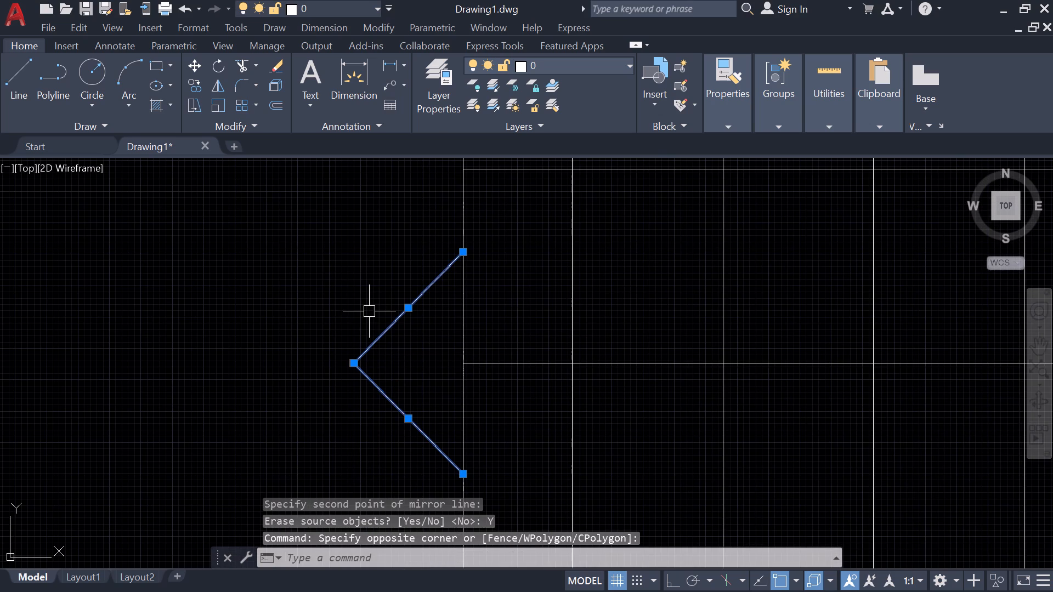
pyautogui.press('m')
pyautogui.press('space')
pyautogui.click(350, 362)
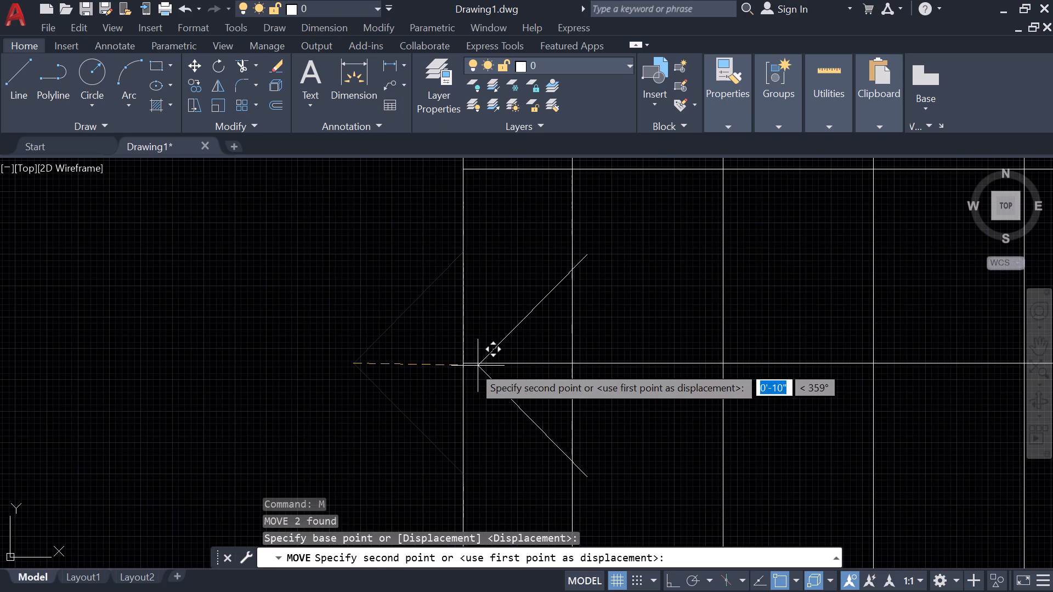
pyautogui.click(463, 364)
pyautogui.press('Escape')
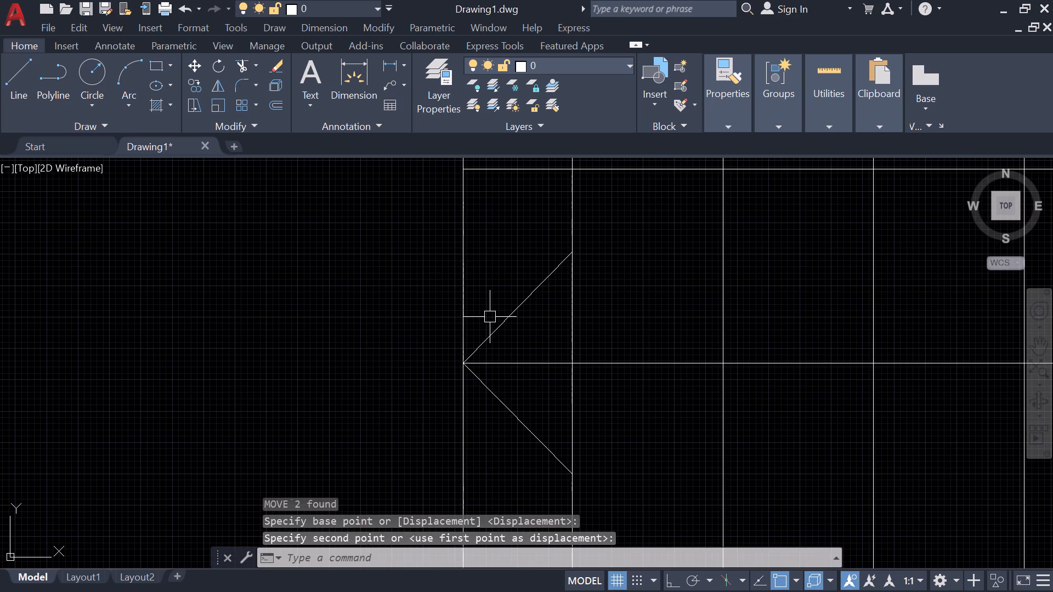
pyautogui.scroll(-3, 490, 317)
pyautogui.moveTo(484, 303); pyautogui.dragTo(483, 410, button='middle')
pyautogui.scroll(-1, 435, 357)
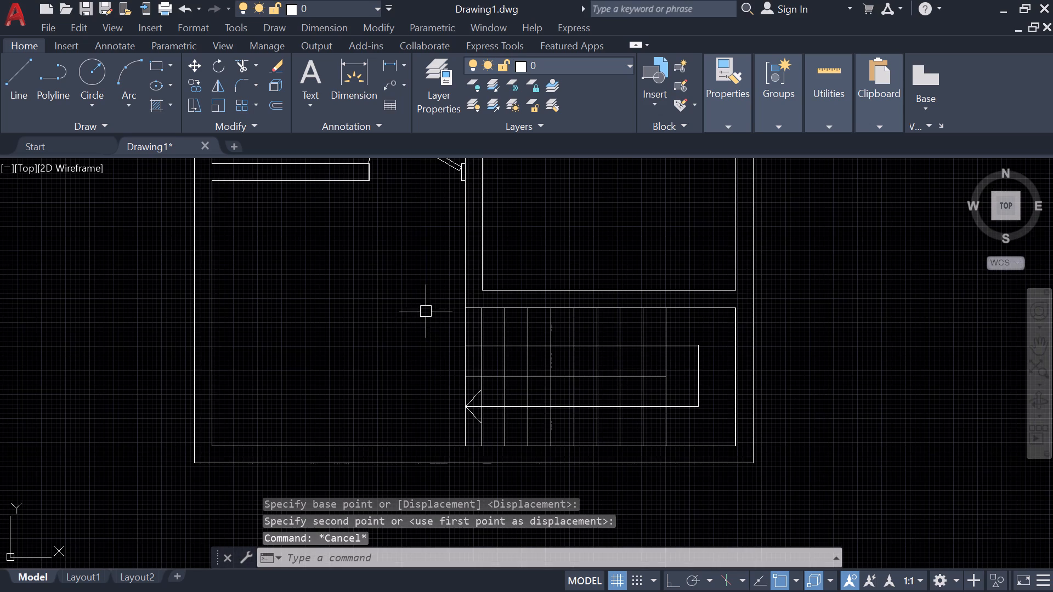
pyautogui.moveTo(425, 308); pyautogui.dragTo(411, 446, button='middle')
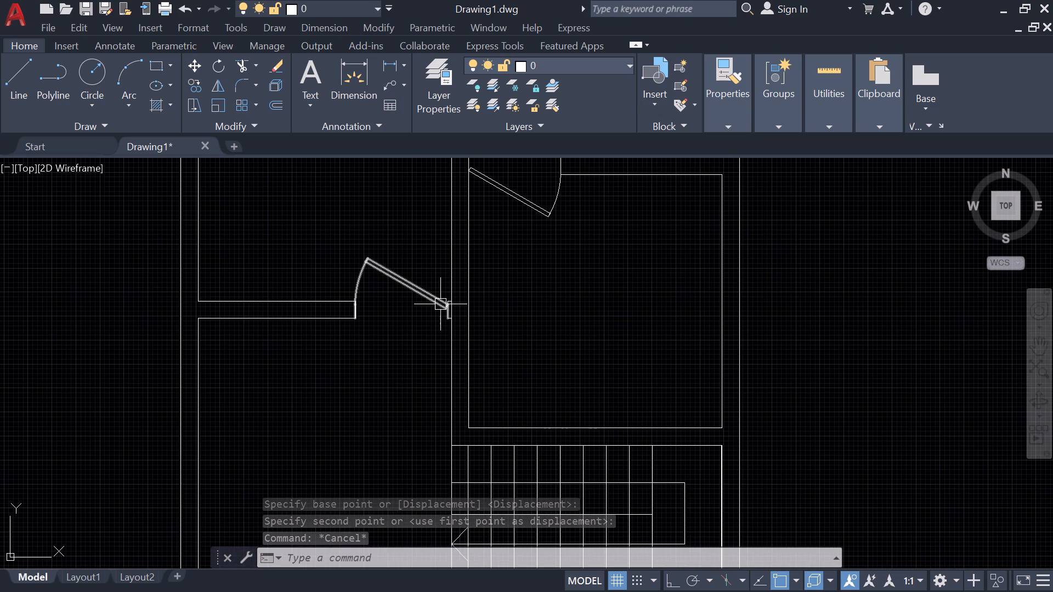
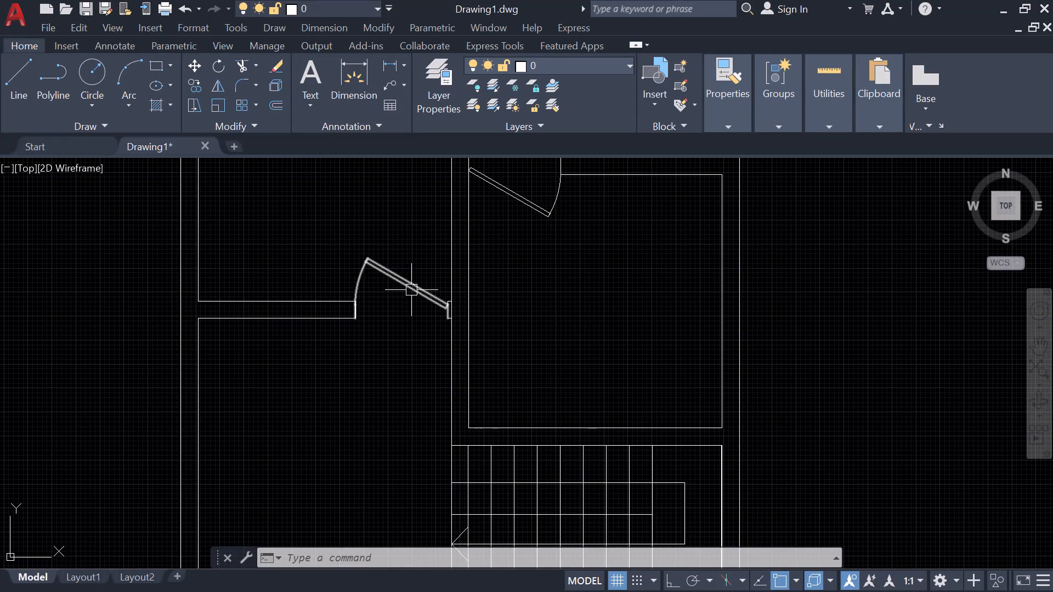
# Copy the door of the room above the staircase into the empty space to the right of the plan.
pyautogui.moveTo(308, 206); pyautogui.dragTo(324, 331, button='middle')
pyautogui.scroll(-1, 326, 326)
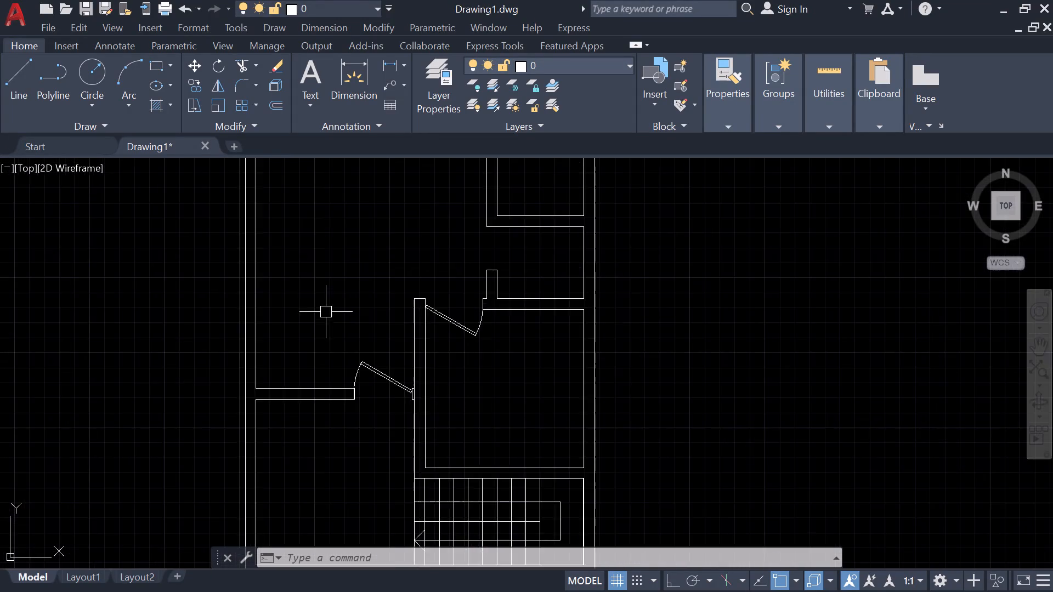
pyautogui.scroll(-2, 326, 311)
pyautogui.scroll(1, 345, 270)
pyautogui.moveTo(345, 271); pyautogui.dragTo(369, 300, button='middle')
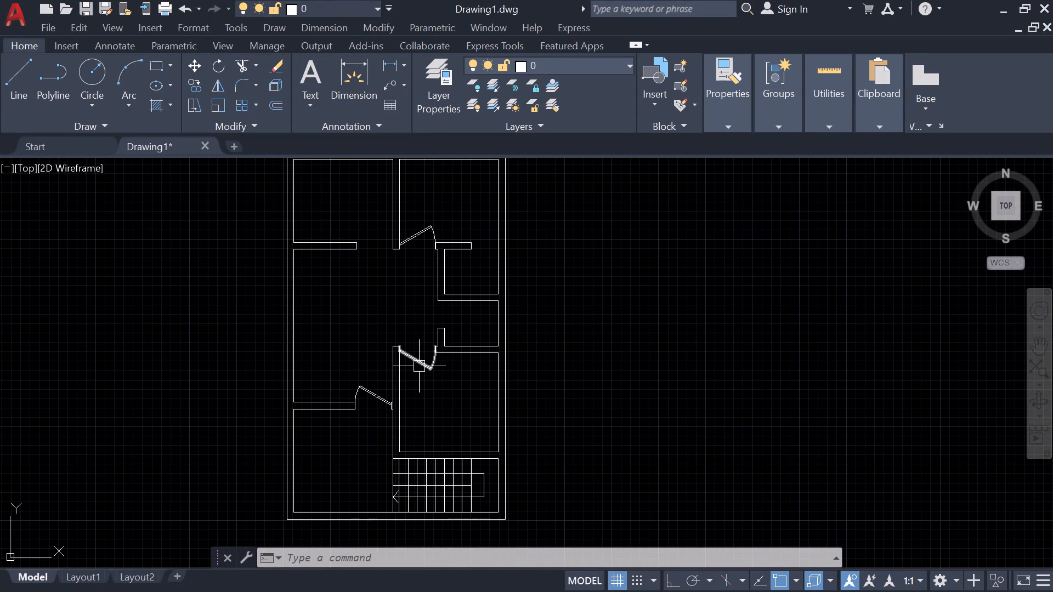
pyautogui.click(419, 366)
pyautogui.write('co')
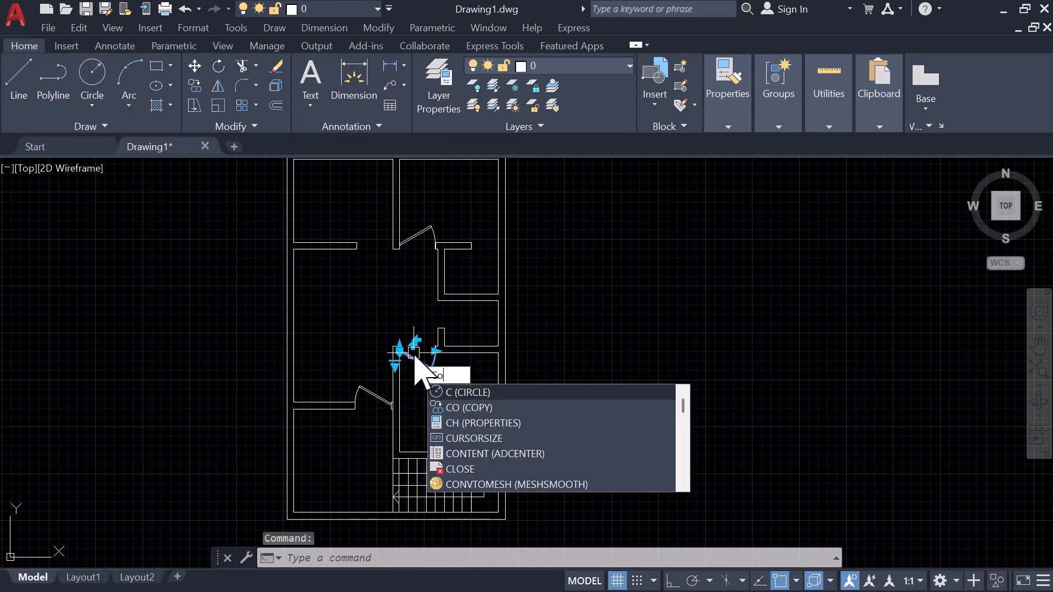
pyautogui.press('space')
pyautogui.click(414, 359)
pyautogui.click(612, 328)
pyautogui.press('Escape')
# Turn Ortho on and rotate the spare door copy 90° about its hinge-side jamb end.
pyautogui.click(641, 365)
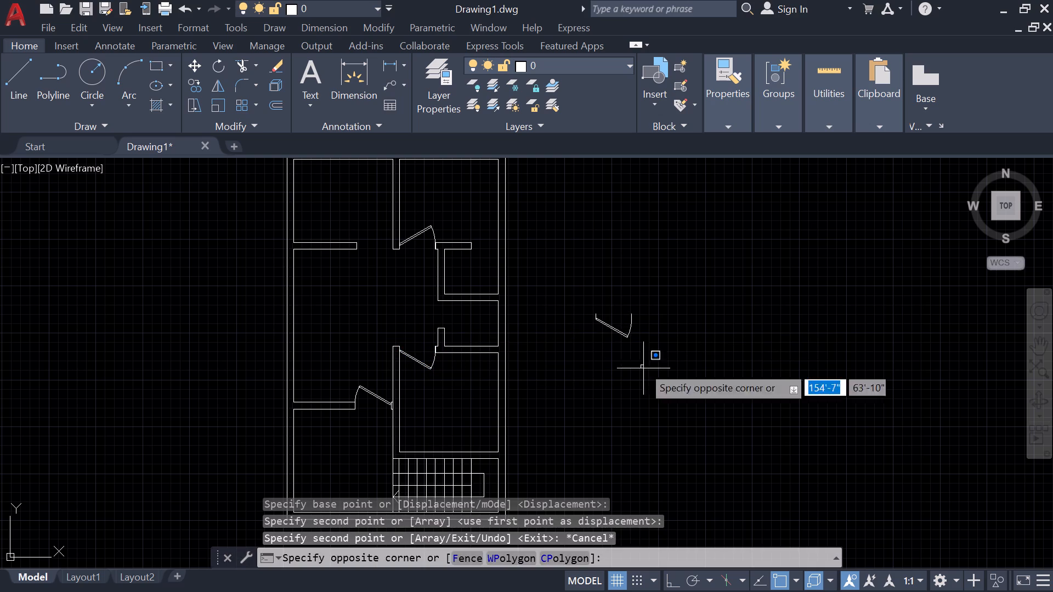
pyautogui.click(585, 292)
pyautogui.write('ro')
pyautogui.press('space')
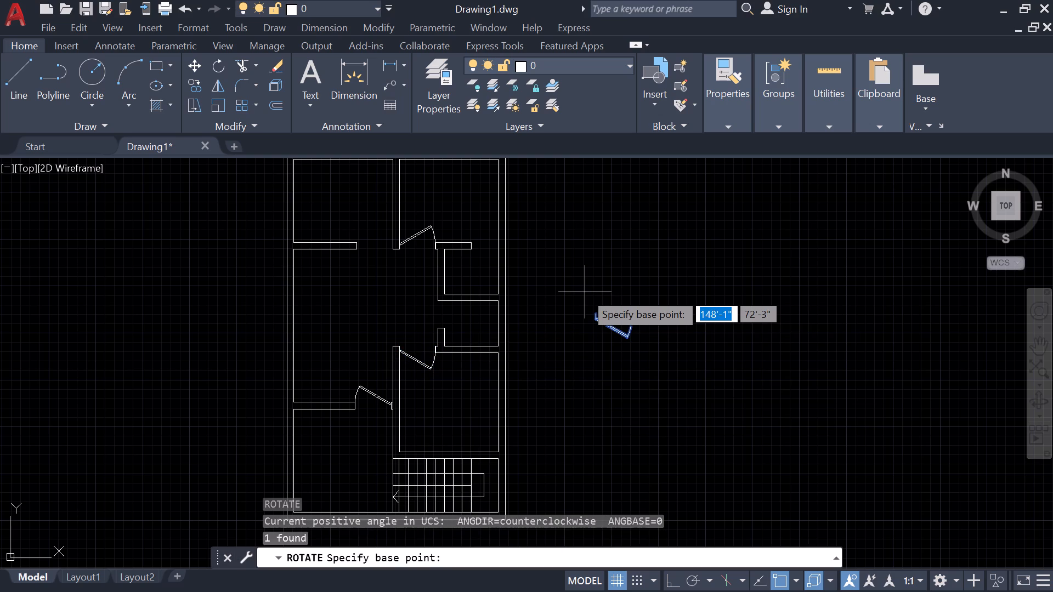
pyautogui.hotkey('shift', 'F8')
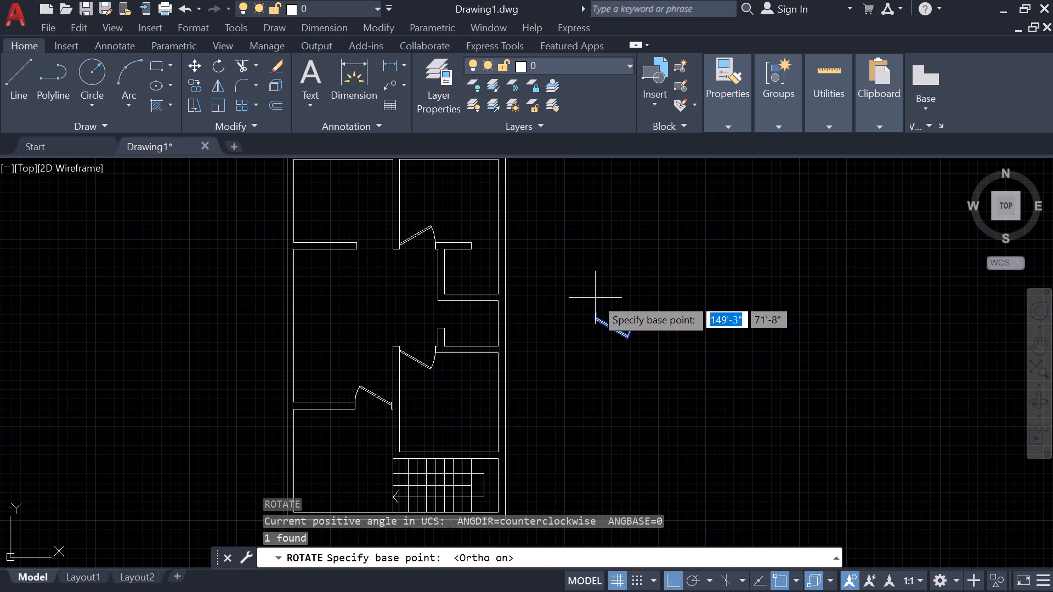
pyautogui.click(598, 313)
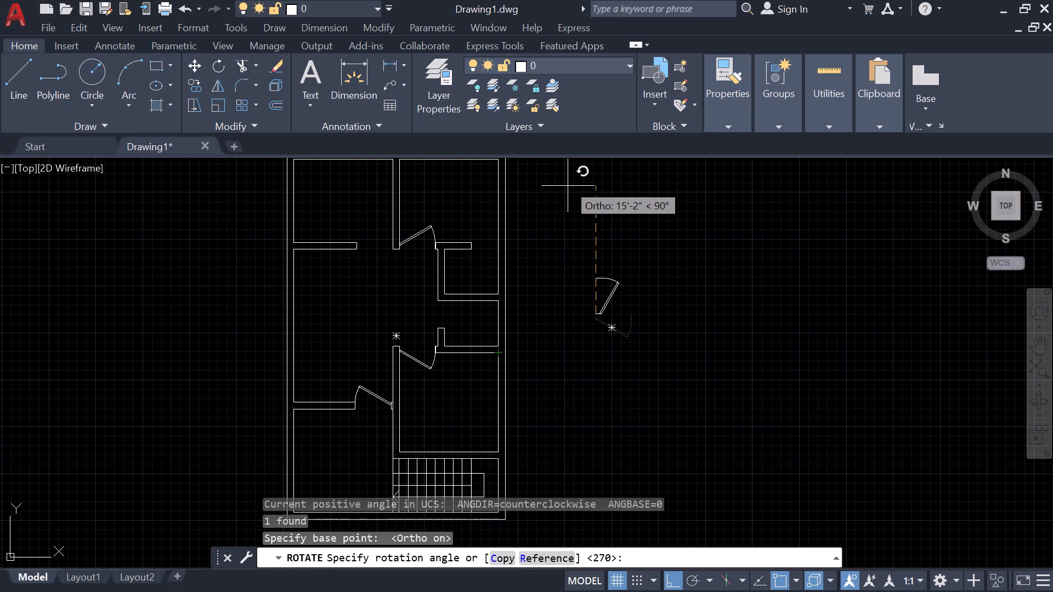
pyautogui.click(571, 212)
# Copy the rotated door by its lower-left end onto the upper-left corner of the short wall stub at the small middle room.
pyautogui.click(643, 333)
pyautogui.click(563, 276)
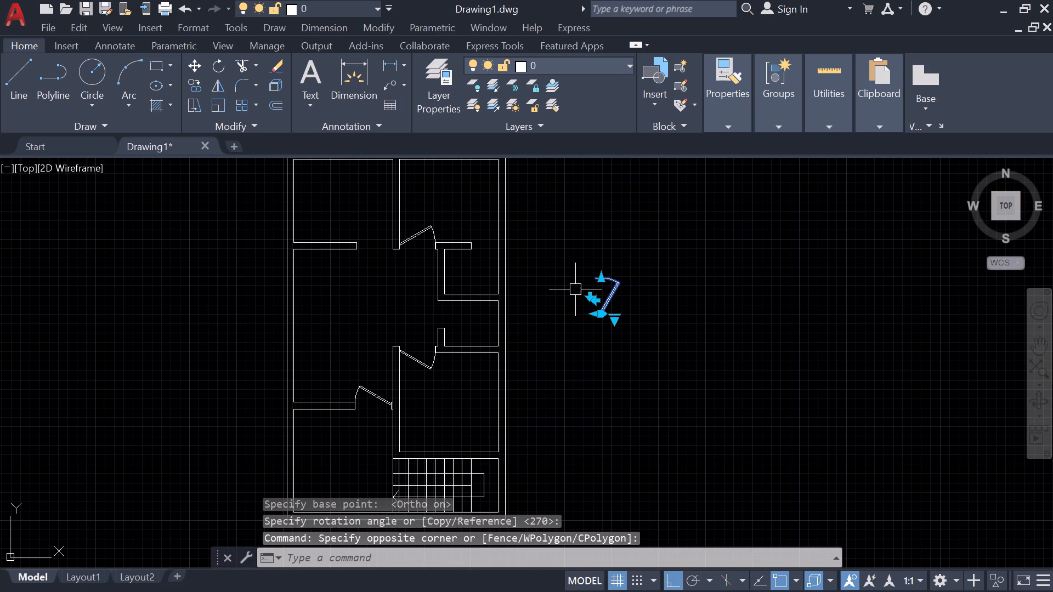
pyautogui.write('co')
pyautogui.press('space')
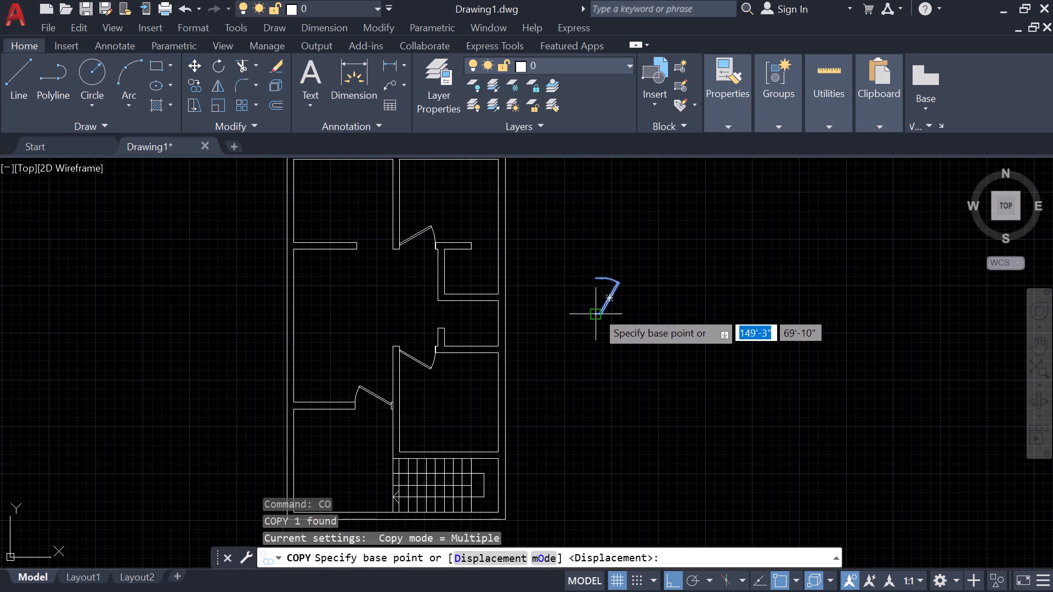
pyautogui.click(593, 312)
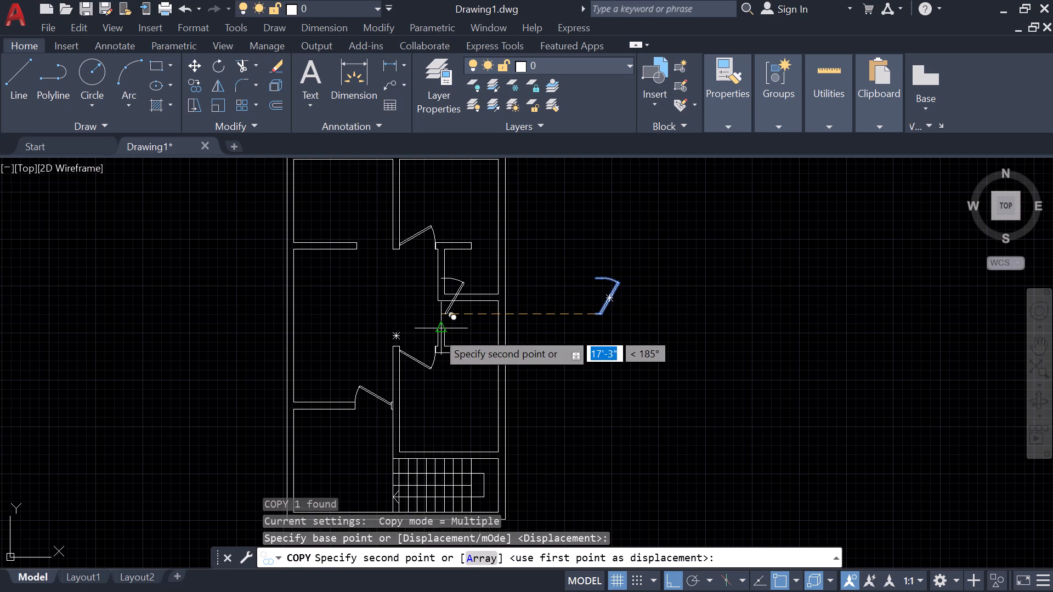
pyautogui.scroll(6, 434, 332)
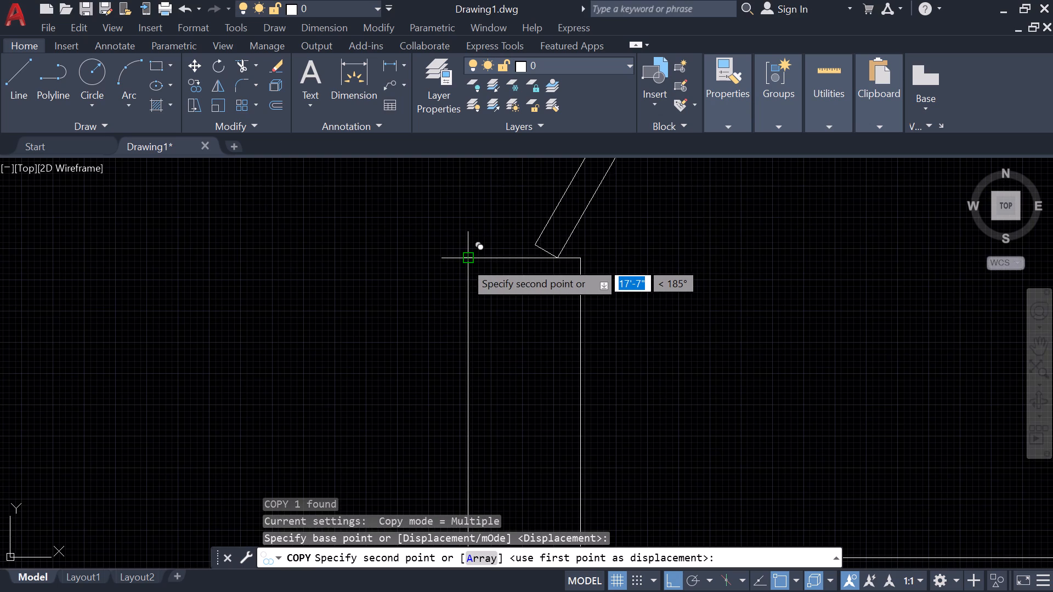
pyautogui.click(465, 261)
pyautogui.scroll(-3, 465, 264)
pyautogui.press('Escape')
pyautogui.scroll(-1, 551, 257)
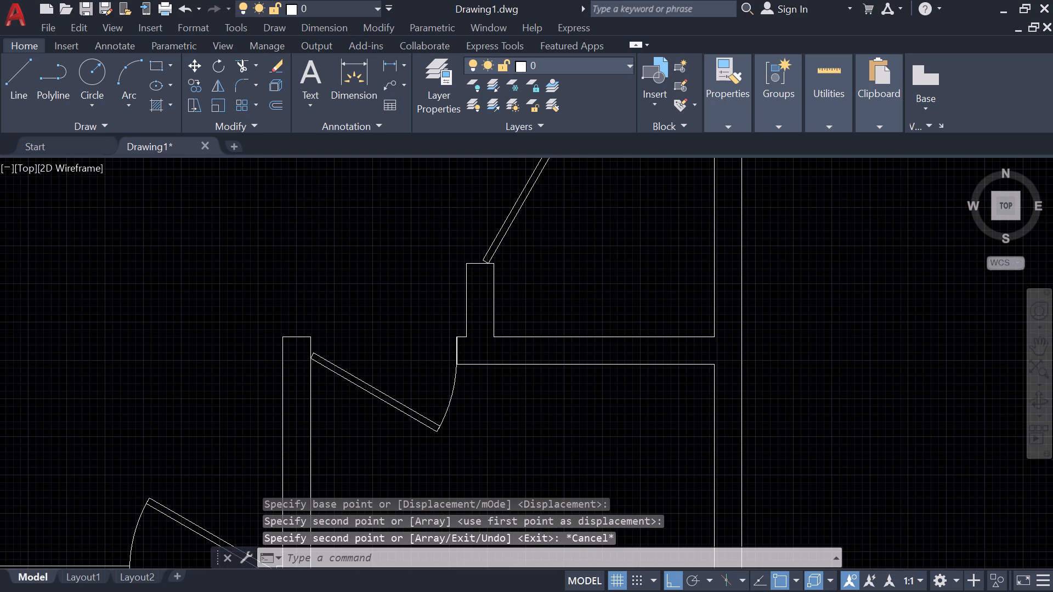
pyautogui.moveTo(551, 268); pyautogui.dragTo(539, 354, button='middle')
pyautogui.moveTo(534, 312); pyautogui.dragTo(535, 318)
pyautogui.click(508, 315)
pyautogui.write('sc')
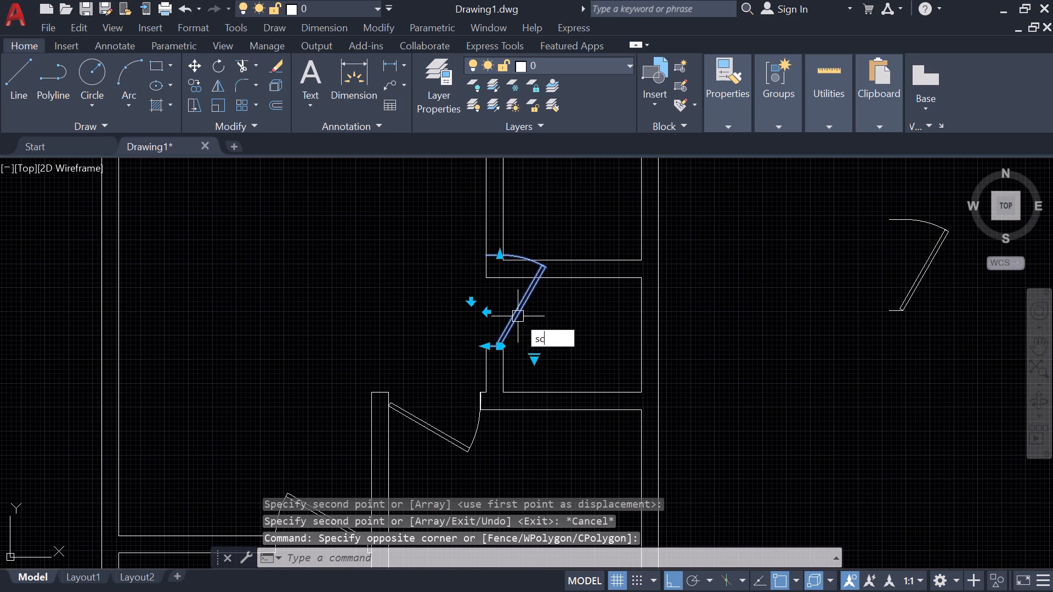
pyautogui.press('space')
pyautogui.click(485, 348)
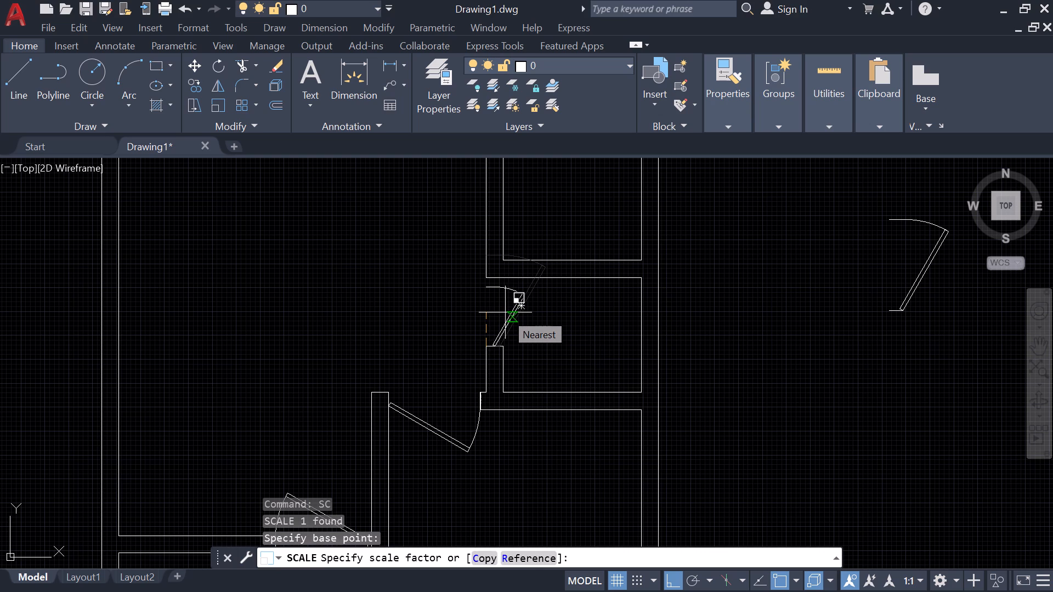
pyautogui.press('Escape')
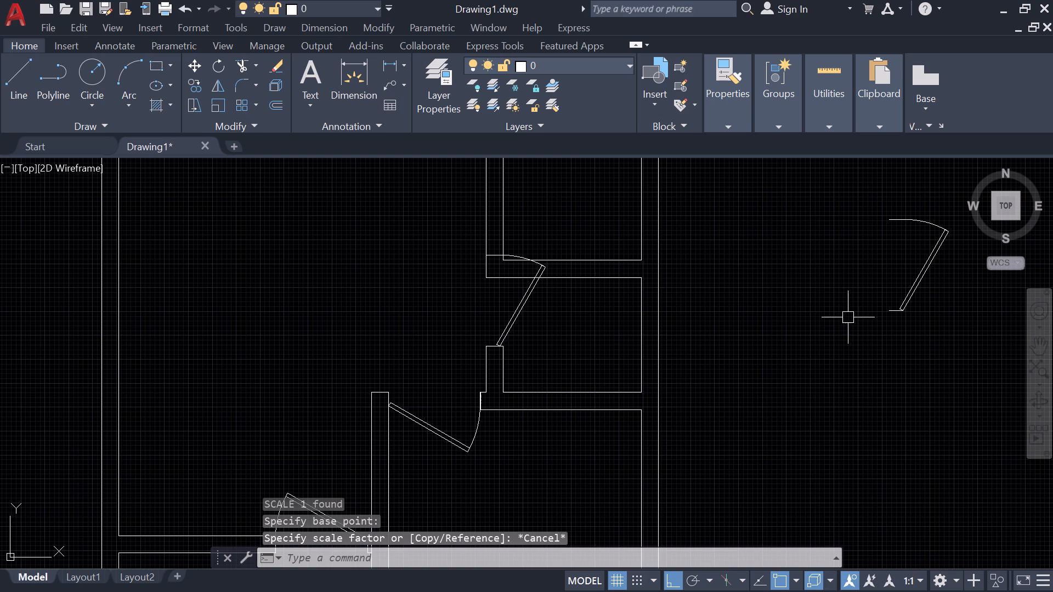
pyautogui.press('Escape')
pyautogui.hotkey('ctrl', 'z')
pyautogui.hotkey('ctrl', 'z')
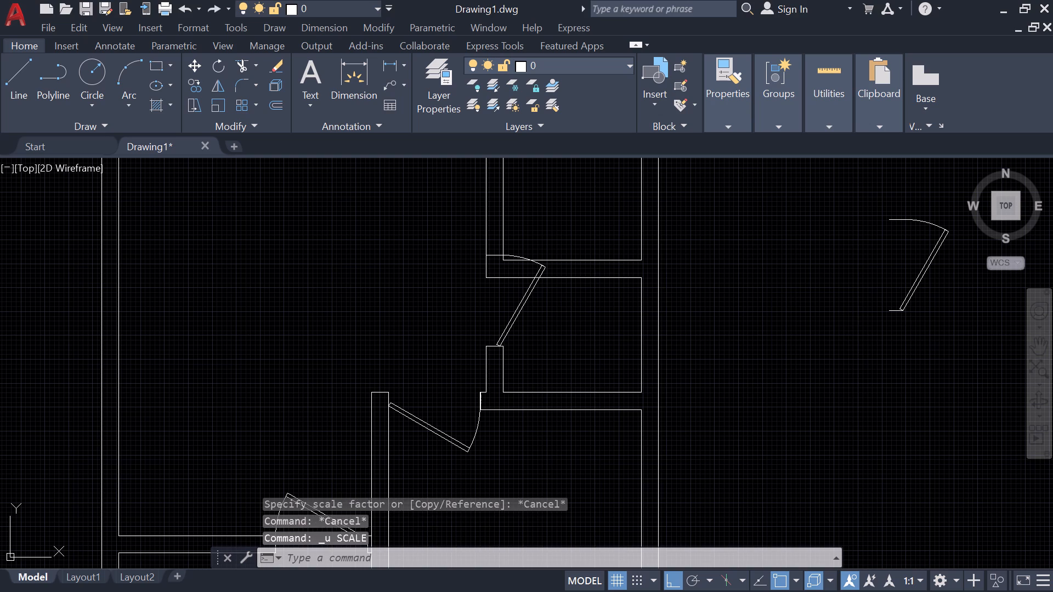
# Flip the small middle room's door vertically so its hinge is at the upper end.
pyautogui.moveTo(844, 290); pyautogui.dragTo(784, 367, button='middle')
pyautogui.click(468, 267)
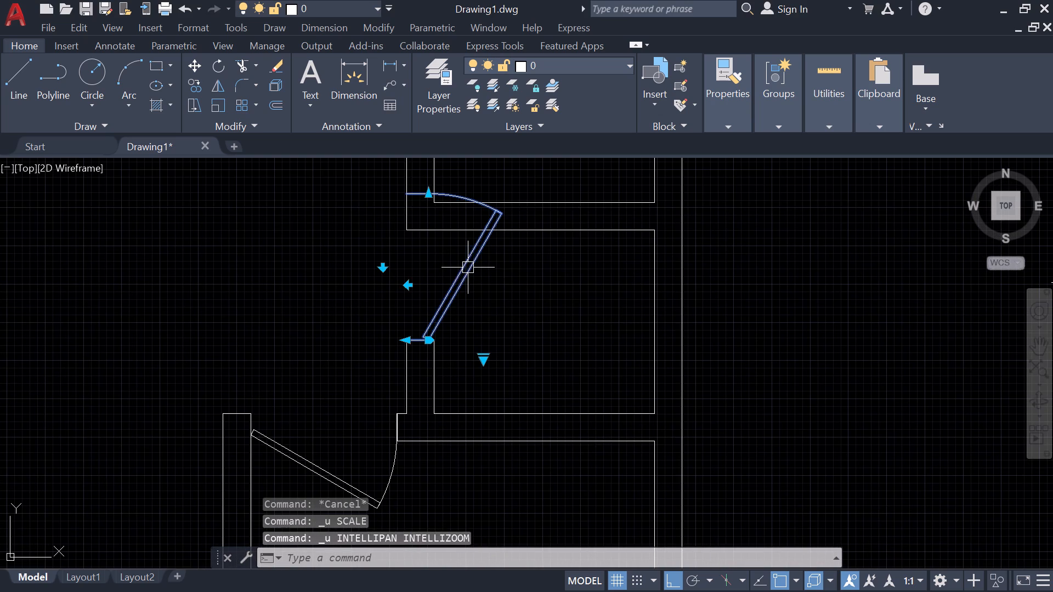
pyautogui.click(384, 268)
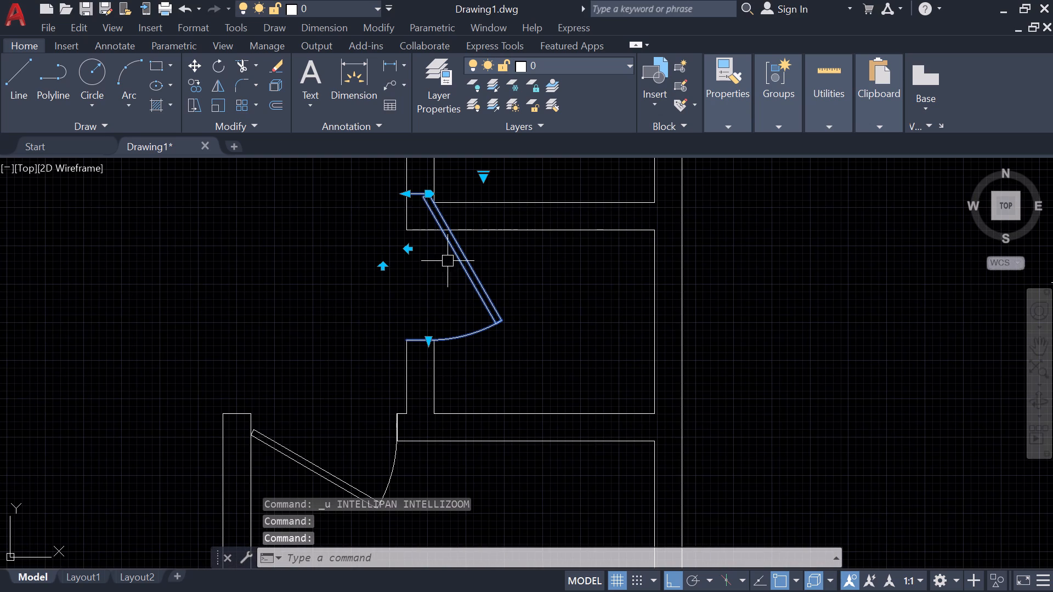
# Move the flipped door by its upper-left end down onto the wall corner at the top of the small room's opening.
pyautogui.write('m')
pyautogui.press('space')
pyautogui.click(411, 196)
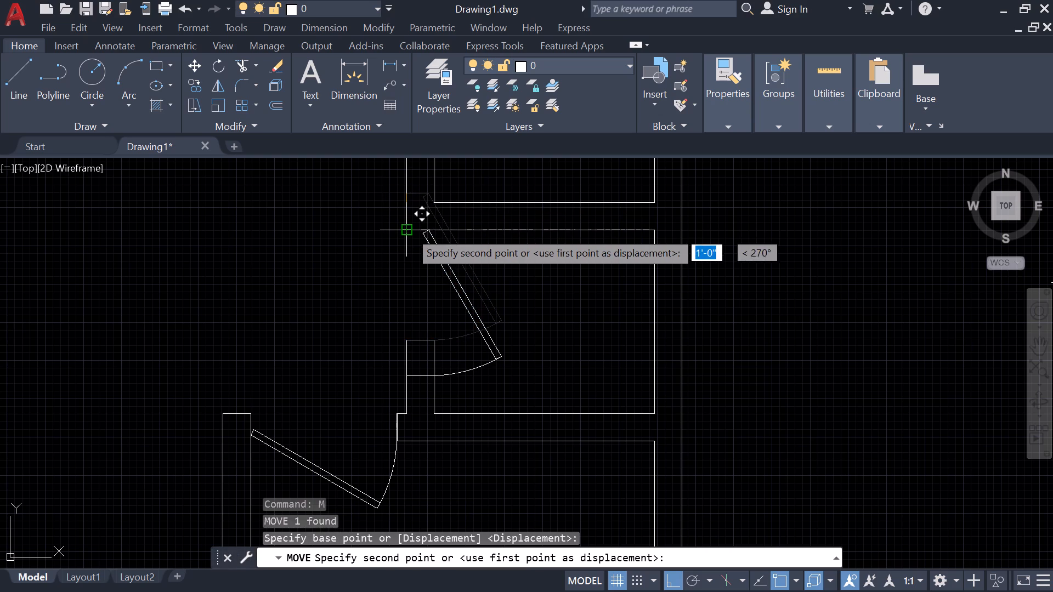
pyautogui.click(409, 232)
# Scale the small room's door down about its upper-left corner until its lower end meets the top of the wall stub.
pyautogui.click(516, 389)
pyautogui.click(461, 324)
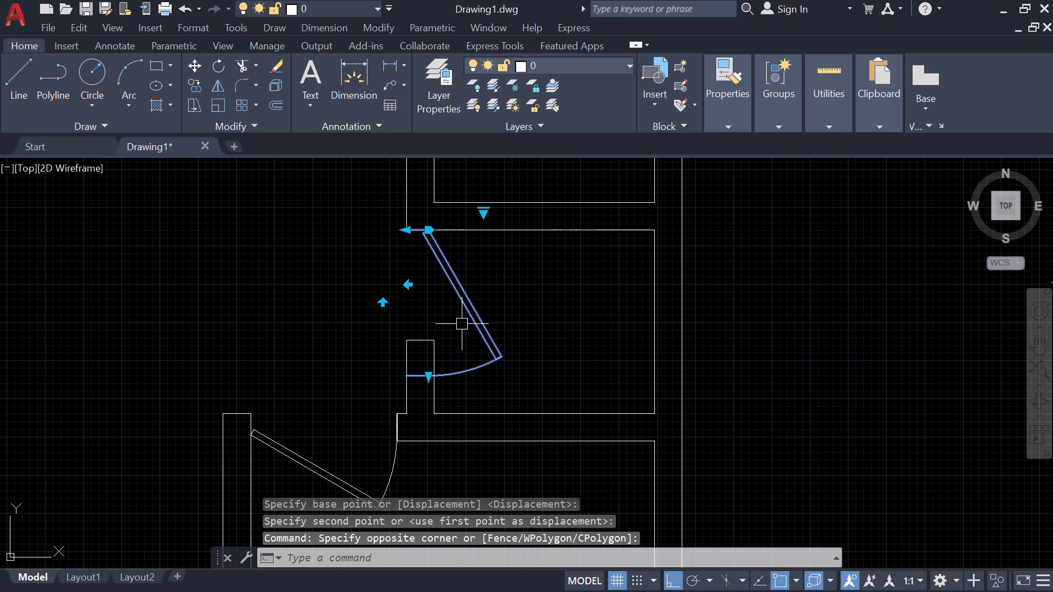
pyautogui.write('sc')
pyautogui.press('space')
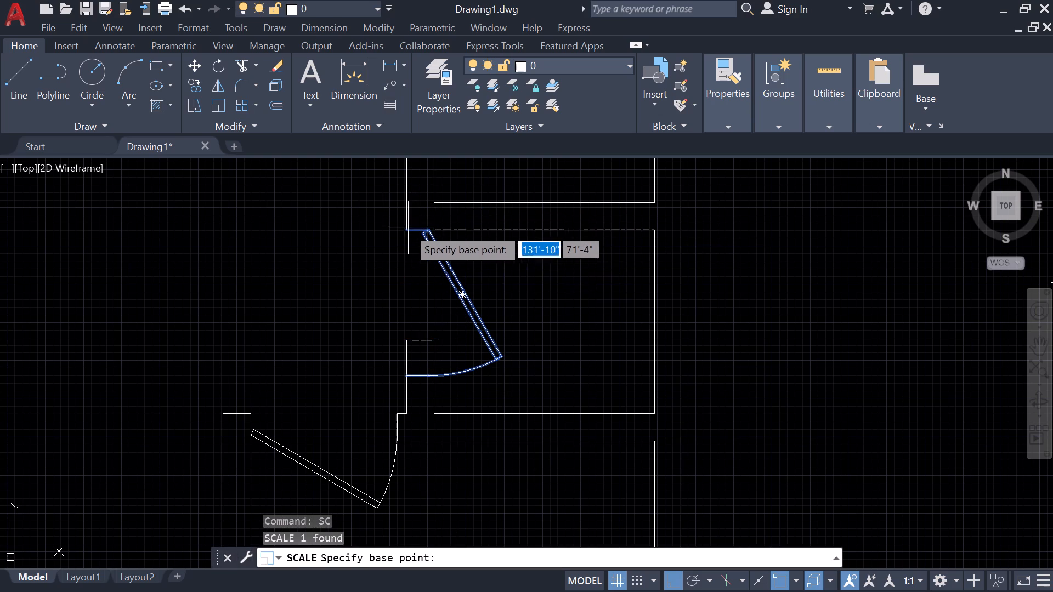
pyautogui.click(406, 227)
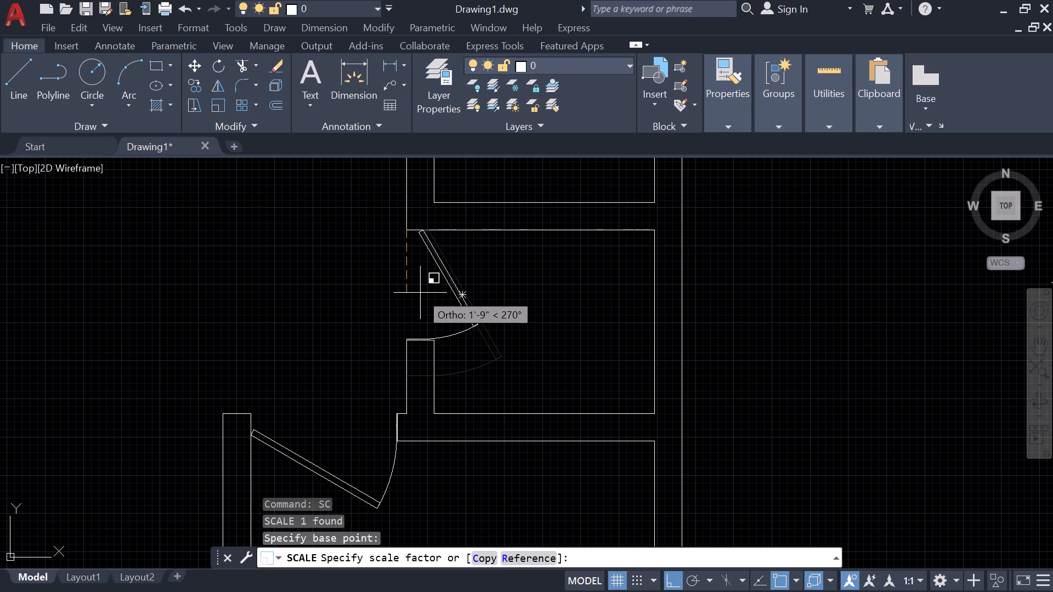
pyautogui.click(419, 294)
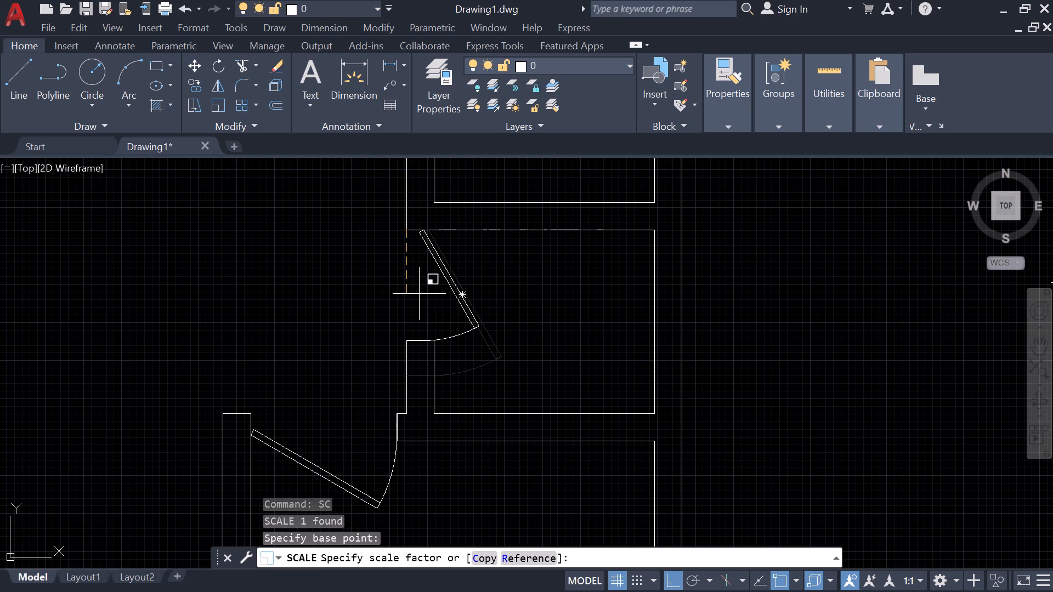
# With Ortho off, copy the scaled door by its upper-left corner onto the outer wall's inner face, level with the upper small room's top wall line.
pyautogui.moveTo(471, 275); pyautogui.dragTo(387, 389, button='middle')
pyautogui.scroll(-2, 387, 389)
pyautogui.moveTo(471, 272); pyautogui.dragTo(441, 317, button='middle')
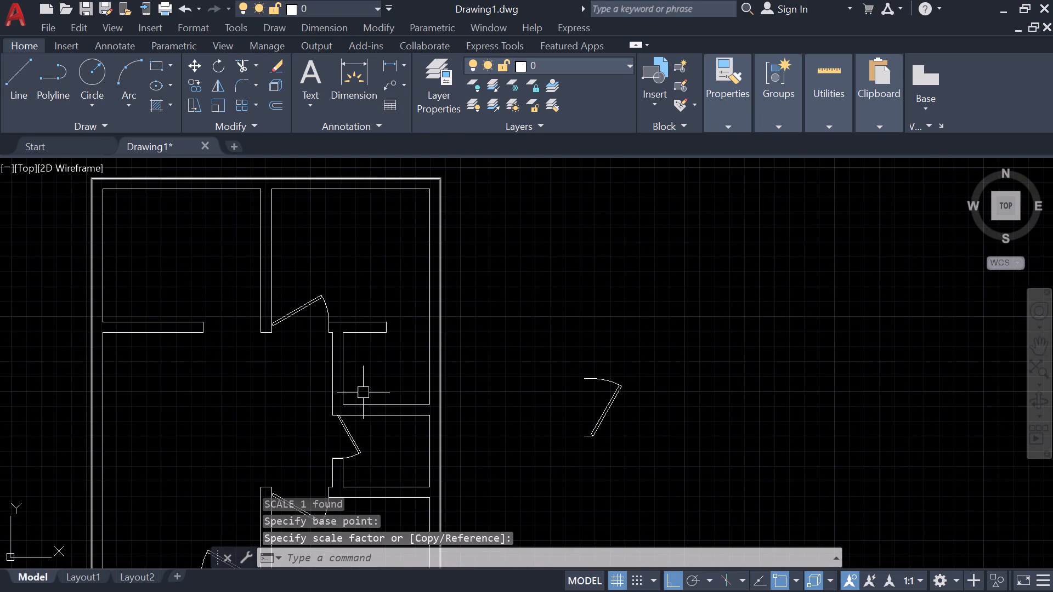
pyautogui.click(351, 446)
pyautogui.press('c')
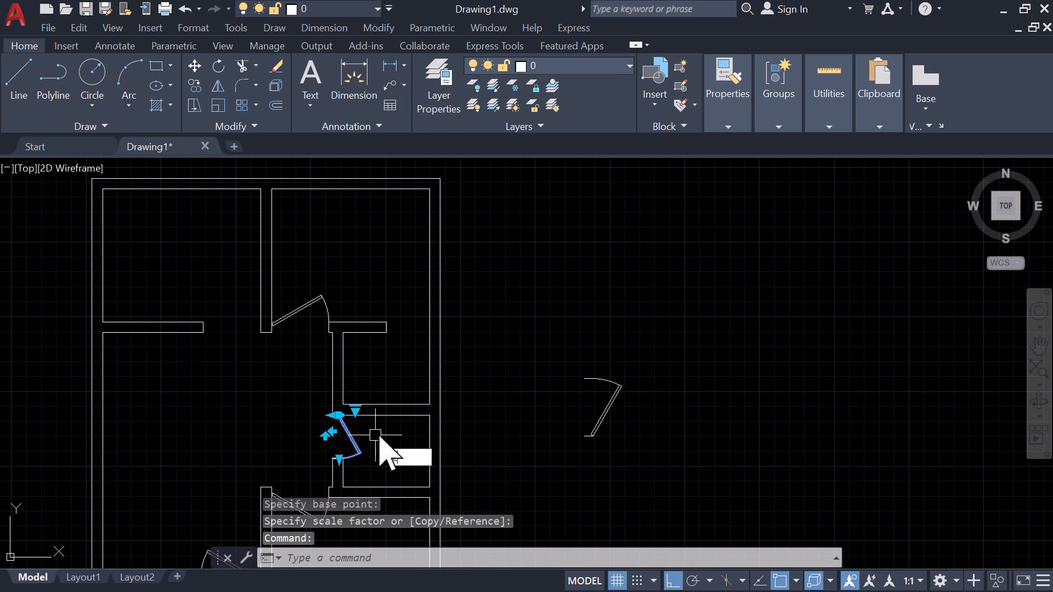
pyautogui.press('o')
pyautogui.press('space')
pyautogui.scroll(6, 333, 417)
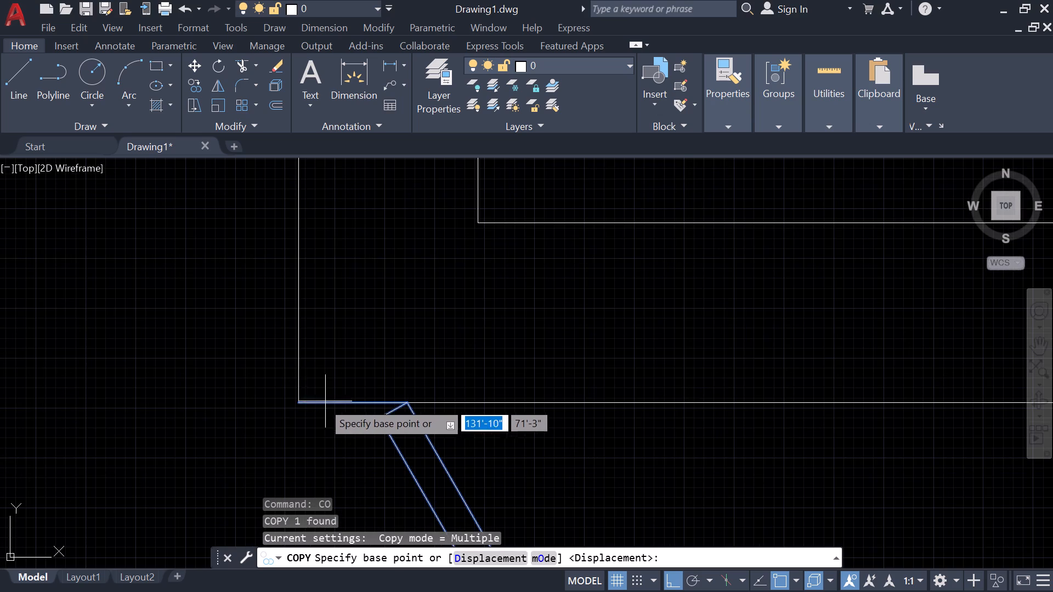
pyautogui.click(298, 406)
pyautogui.moveTo(586, 277); pyautogui.dragTo(335, 591, button='middle')
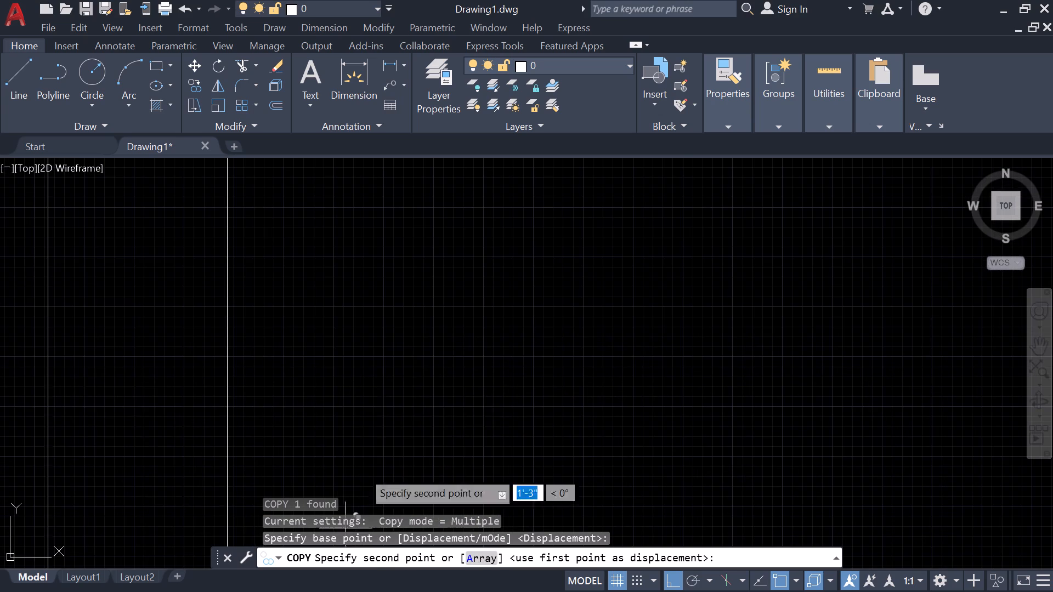
pyautogui.hotkey('shift', 'F8')
pyautogui.scroll(-1, 447, 325)
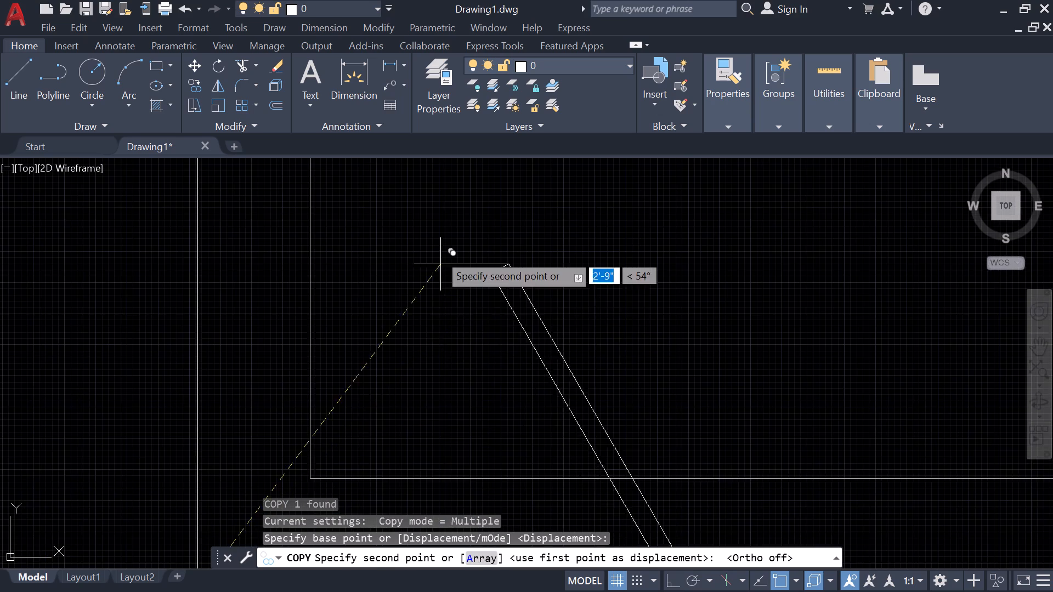
pyautogui.scroll(-3, 439, 259)
pyautogui.moveTo(439, 259); pyautogui.dragTo(409, 371, button='middle')
pyautogui.moveTo(510, 229); pyautogui.dragTo(469, 339, button='middle')
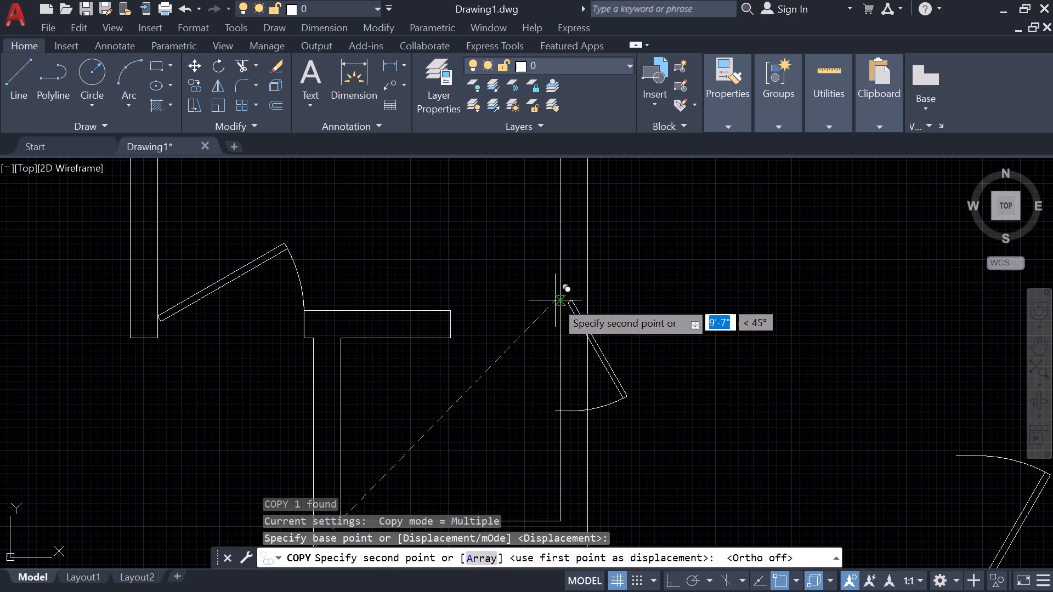
pyautogui.click(556, 311)
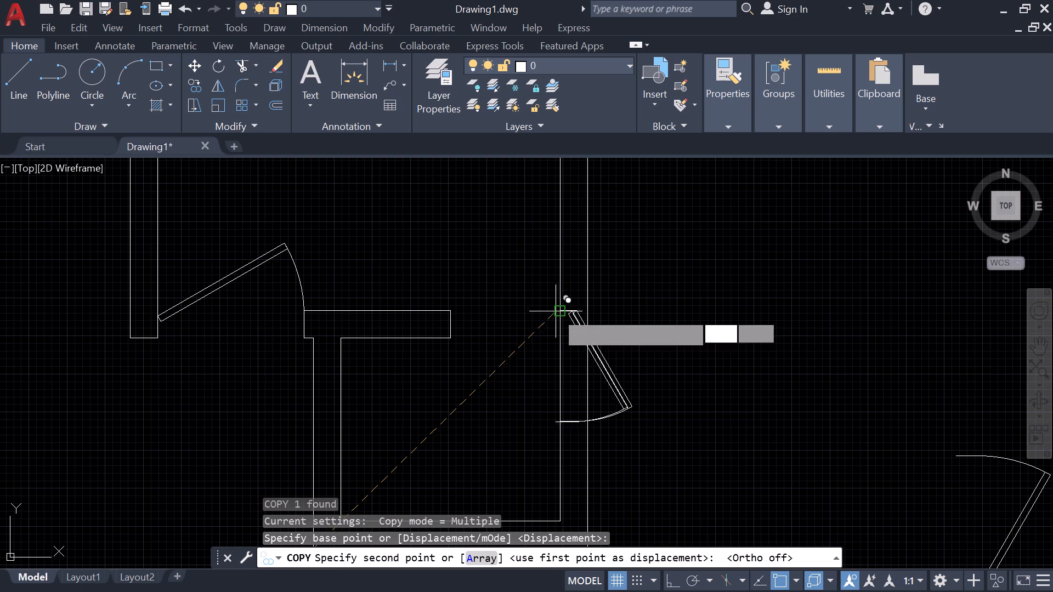
pyautogui.press('Escape')
# With Ortho on, rotate the new door copy 270° about its upper-left corner so it spans the upper small room's opening.
pyautogui.moveTo(682, 421); pyautogui.dragTo(678, 429)
pyautogui.click(616, 404)
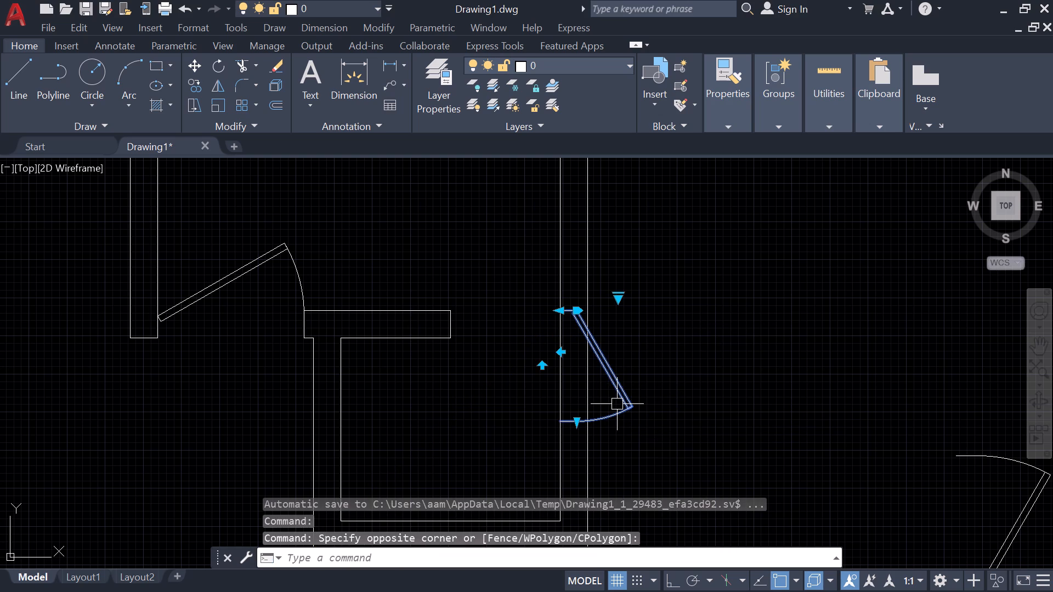
pyautogui.write('ro')
pyautogui.press('space')
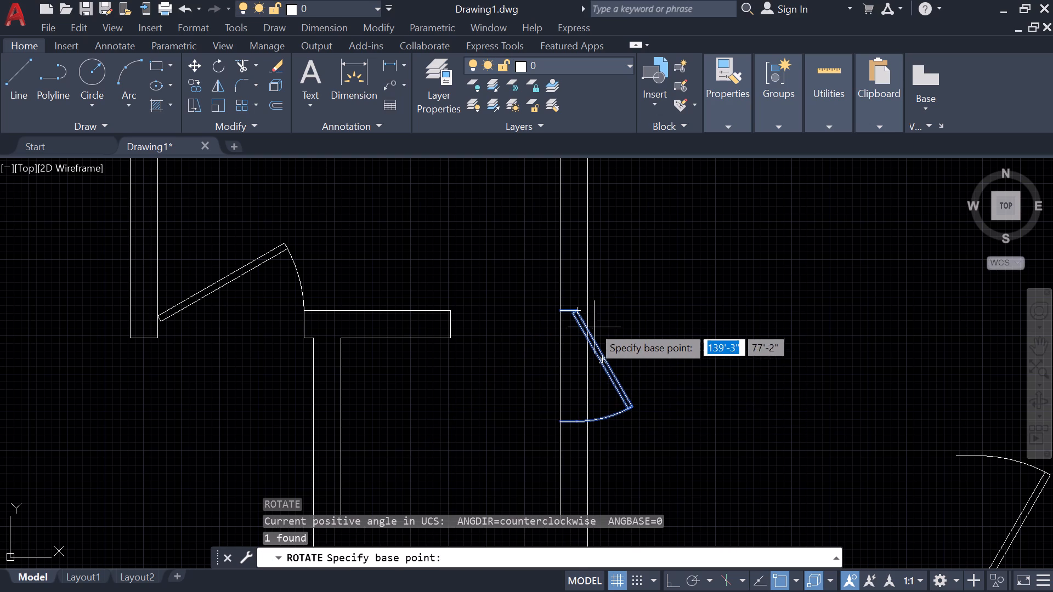
pyautogui.click(561, 306)
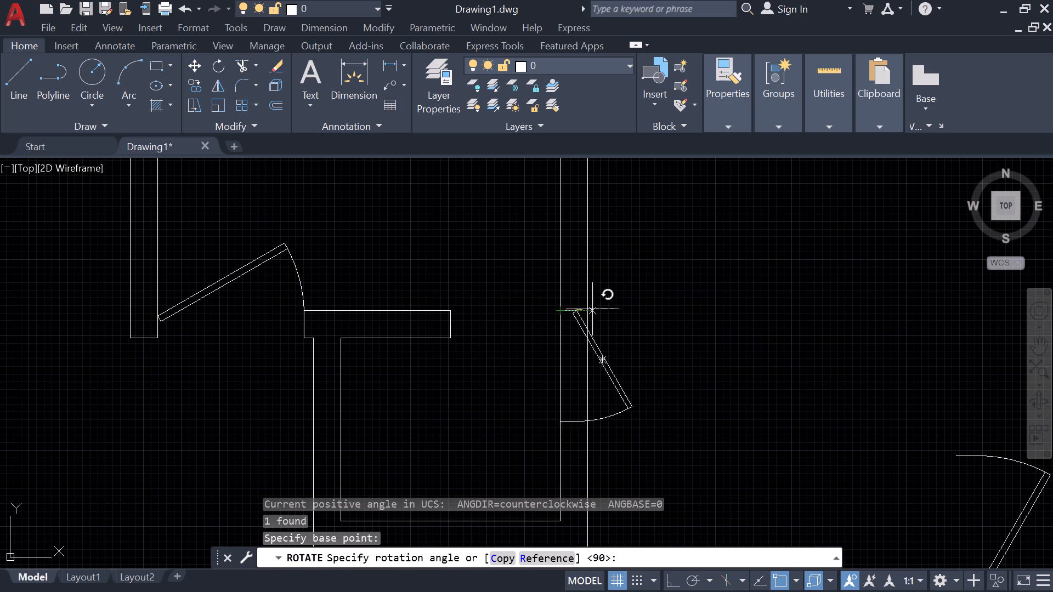
pyautogui.hotkey('shift', 'F8')
pyautogui.click(556, 453)
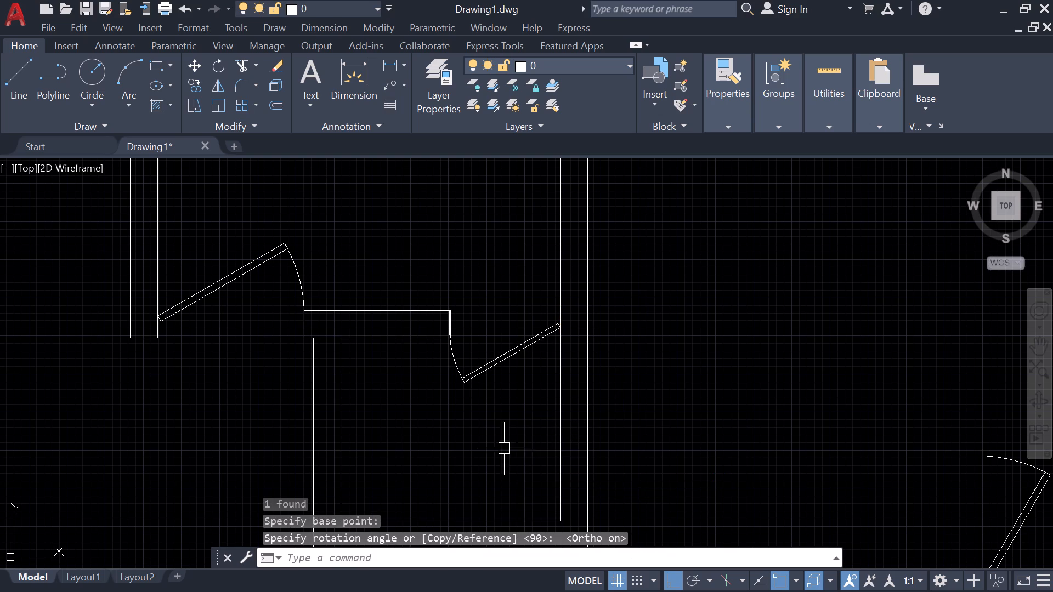
pyautogui.press('Escape')
# Erase the spare door lying outside the plan on the right.
pyautogui.scroll(-3, 762, 430)
pyautogui.moveTo(741, 423); pyautogui.dragTo(597, 274, button='middle')
pyautogui.moveTo(768, 357); pyautogui.dragTo(751, 357)
pyautogui.click(641, 279)
pyautogui.write('e')
pyautogui.press('space')
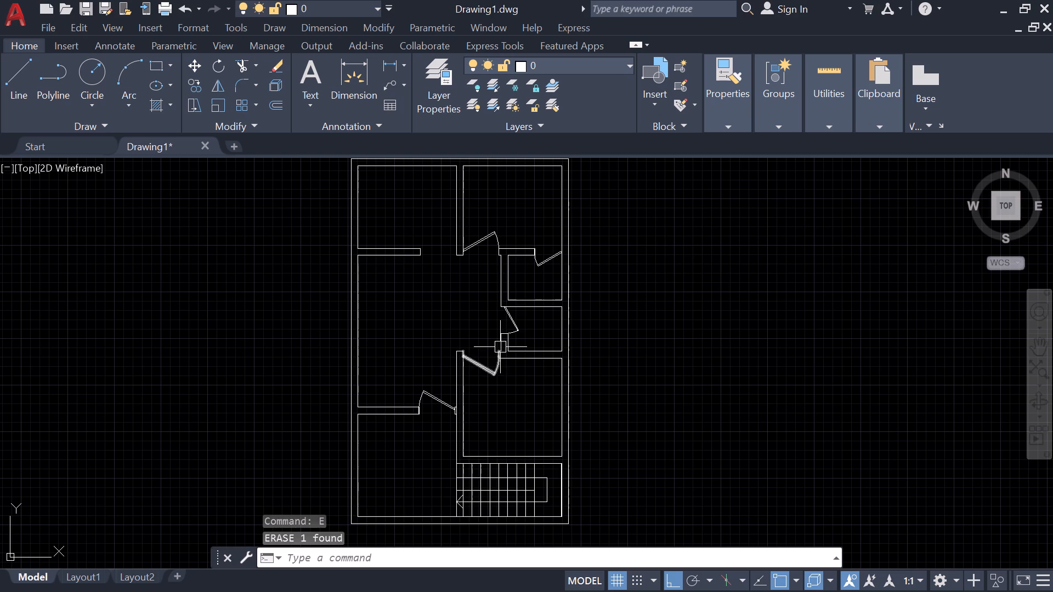
# Open the Home - Space Planner blocks in DesignCenter and insert the Bed - Queen block outside the plan, on its right side.
pyautogui.moveTo(420, 286); pyautogui.dragTo(420, 354, button='middle')
pyautogui.scroll(1, 420, 342)
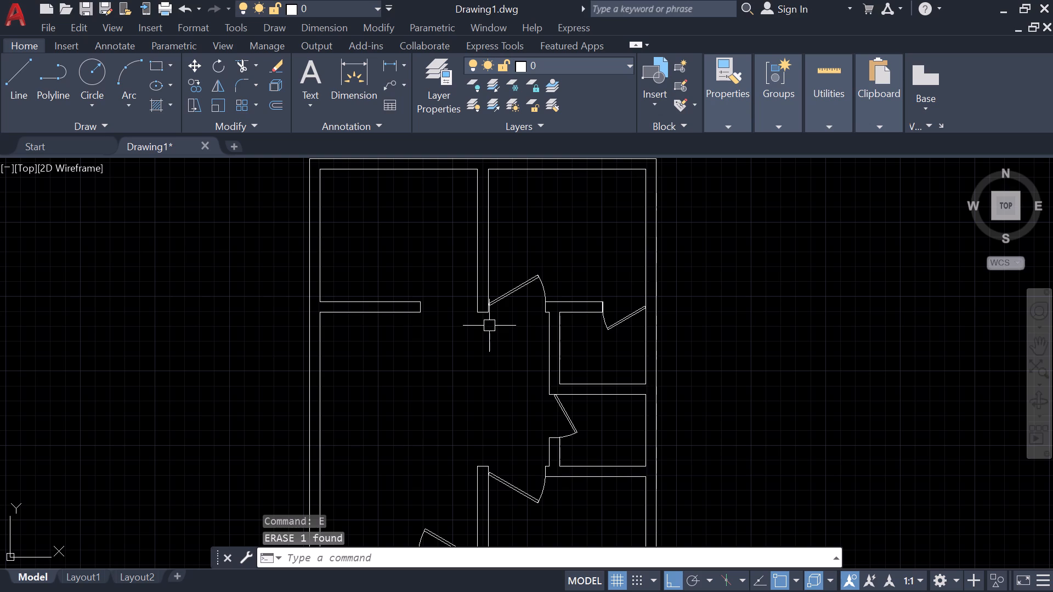
pyautogui.hotkey('ctrl', '2')
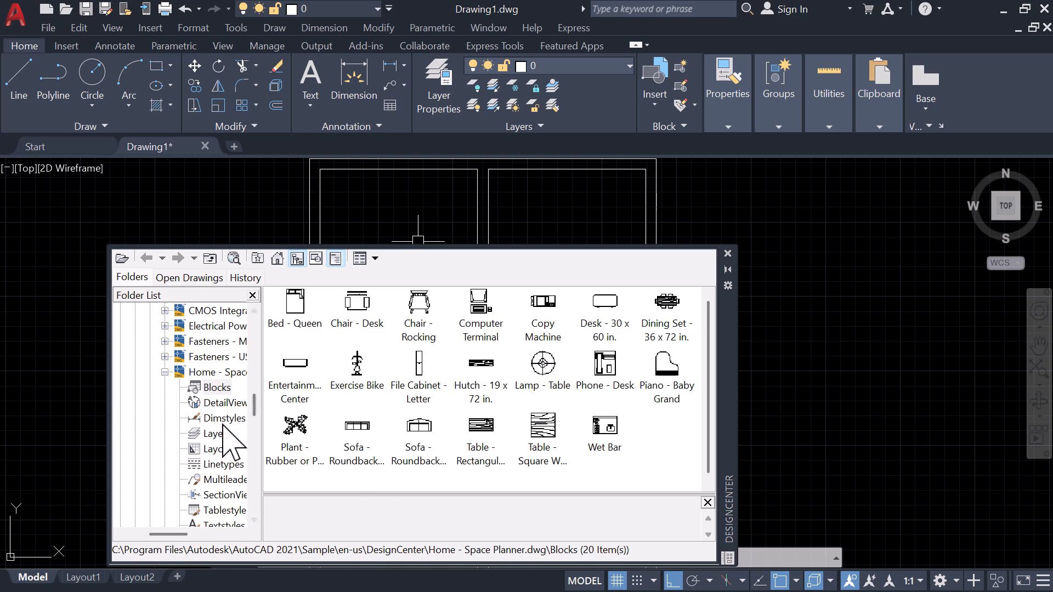
pyautogui.doubleClick(213, 383)
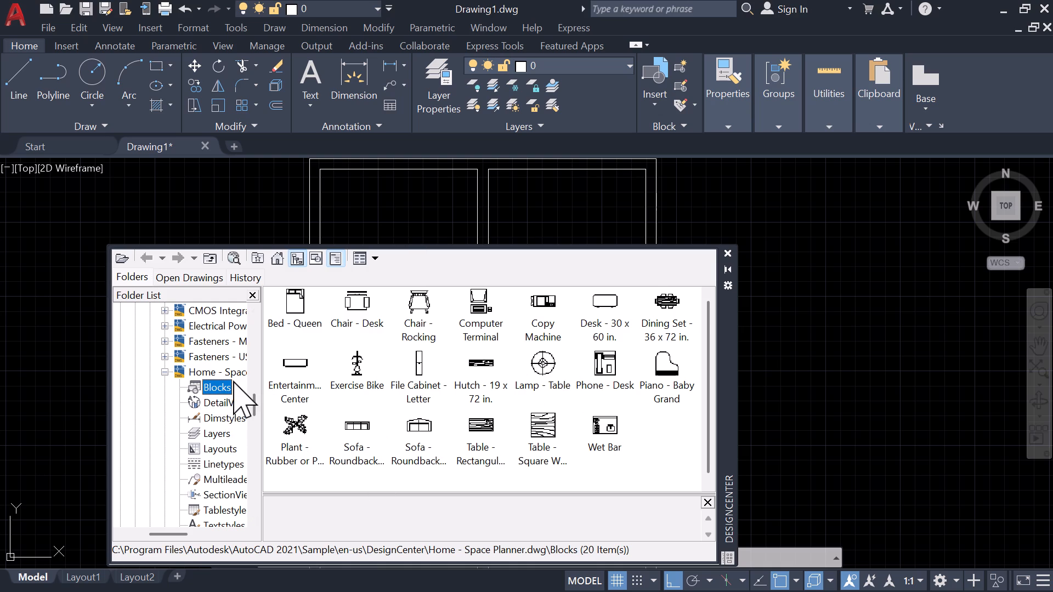
pyautogui.click(231, 374)
pyautogui.doubleClick(292, 310)
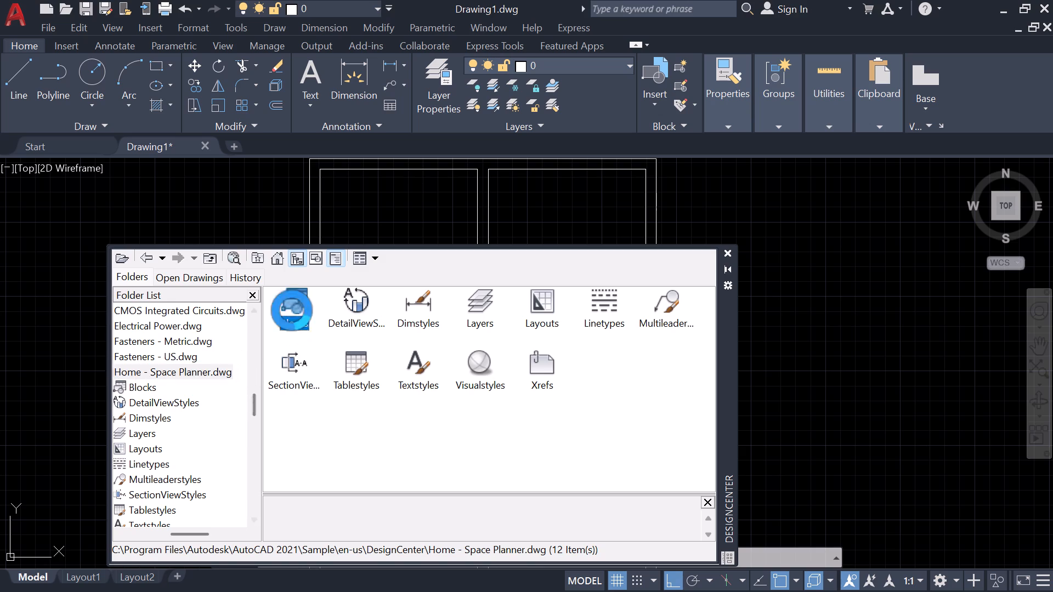
pyautogui.moveTo(309, 324); pyautogui.dragTo(803, 334)
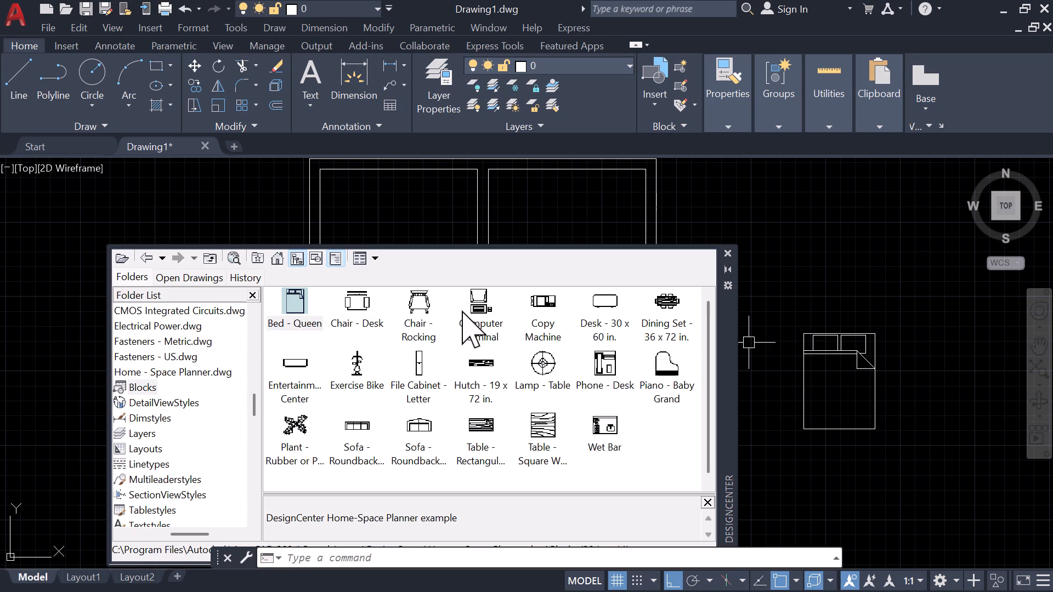
# Insert the Computer Terminal and Desk - 30 x 60 in. blocks side by side above the bed.
pyautogui.moveTo(462, 310); pyautogui.dragTo(500, 275)
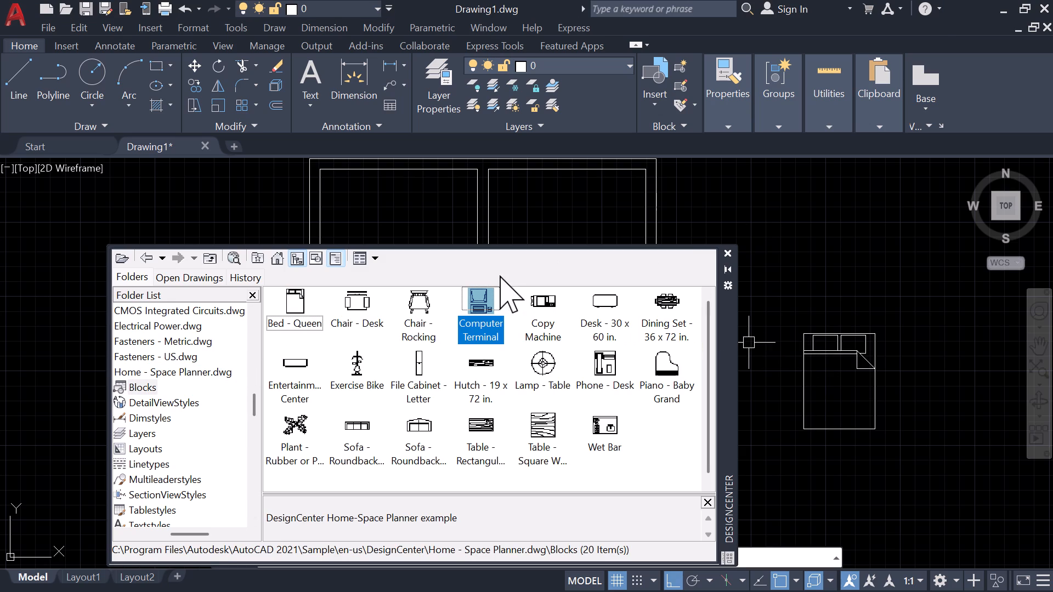
pyautogui.moveTo(500, 275); pyautogui.dragTo(479, 317)
pyautogui.moveTo(478, 317); pyautogui.dragTo(783, 299)
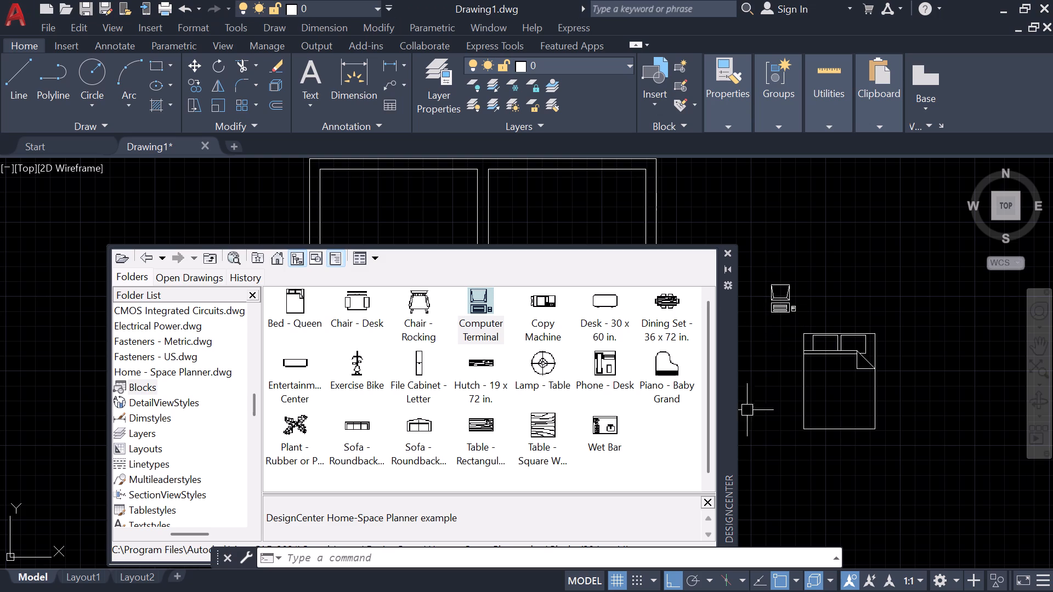
pyautogui.moveTo(594, 317); pyautogui.dragTo(837, 283)
# Insert the Dining Set - 36 x 72 in. block to the right of the bed.
pyautogui.moveTo(667, 318); pyautogui.dragTo(939, 392)
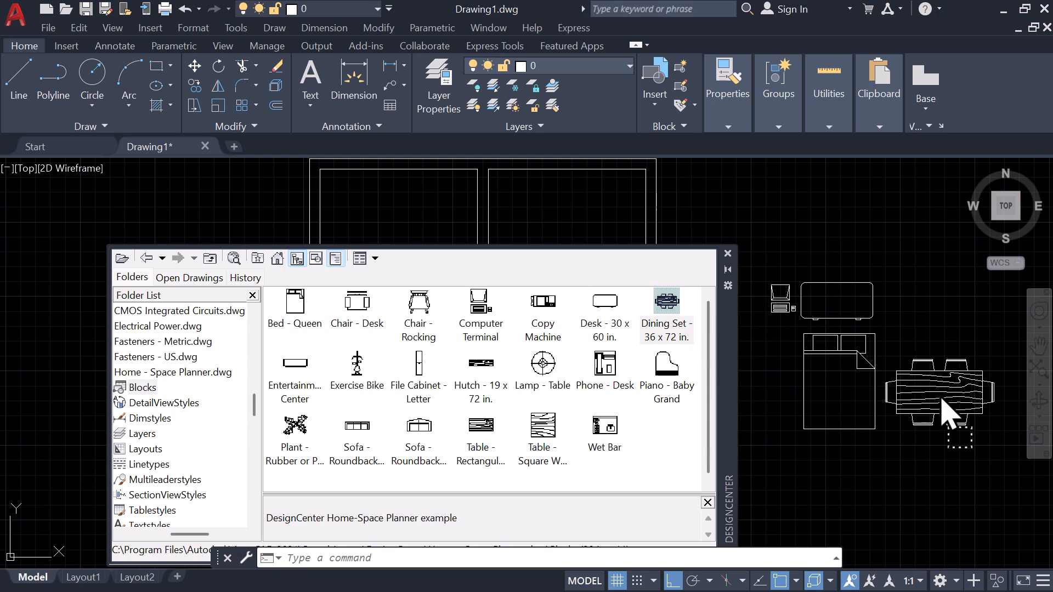
pyautogui.moveTo(939, 392); pyautogui.dragTo(946, 393)
# Insert the Lamp - Table block below the bed and the Table - Square Woodgrain 42 x 42 in. block to its right.
pyautogui.moveTo(539, 372); pyautogui.dragTo(831, 488)
pyautogui.moveTo(539, 422); pyautogui.dragTo(766, 470)
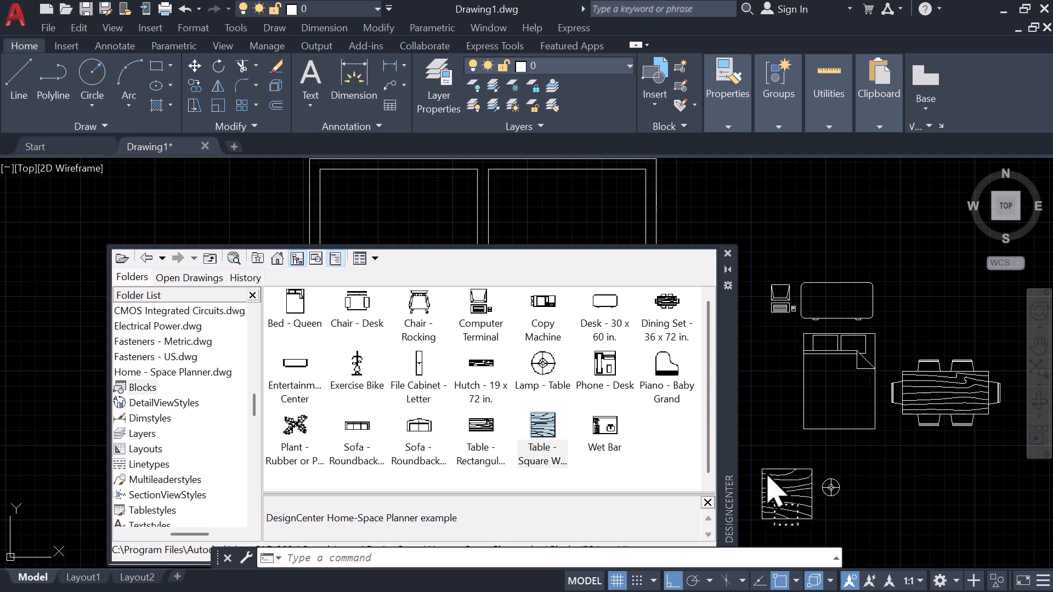
pyautogui.moveTo(766, 470); pyautogui.dragTo(883, 486)
# Insert the Sofa - Roundback Loveseat 5 ft. block above and to the right of the desk.
pyautogui.moveTo(398, 436); pyautogui.dragTo(843, 451)
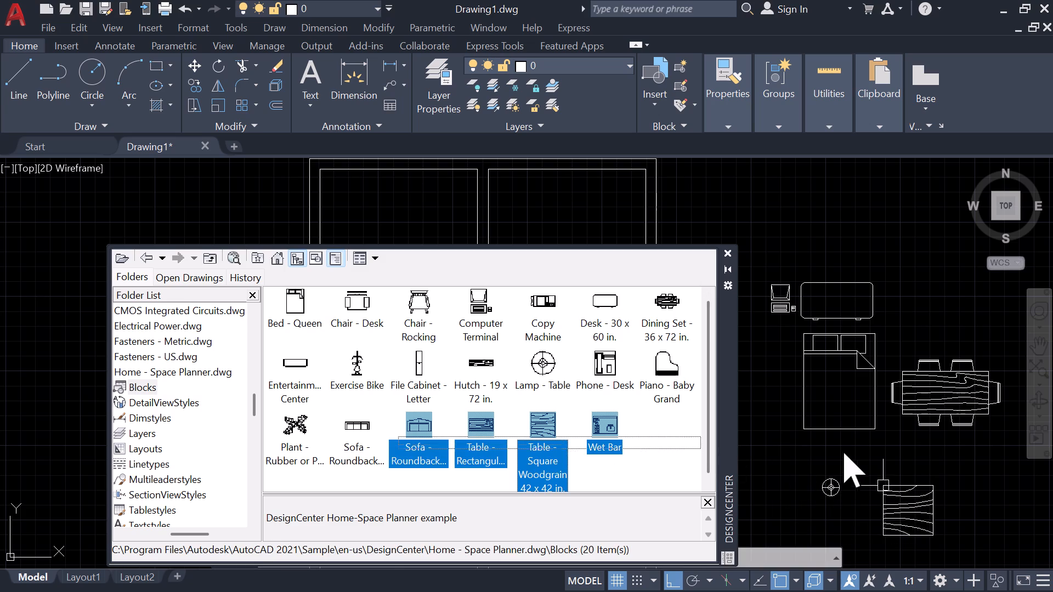
pyautogui.moveTo(843, 451); pyautogui.dragTo(456, 449)
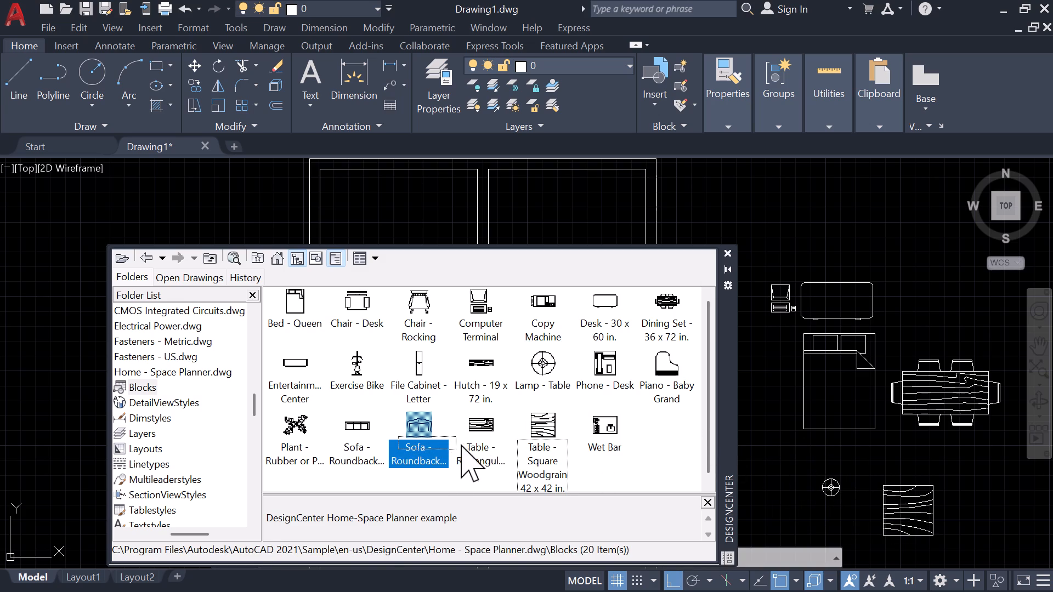
pyautogui.moveTo(403, 440); pyautogui.dragTo(842, 263)
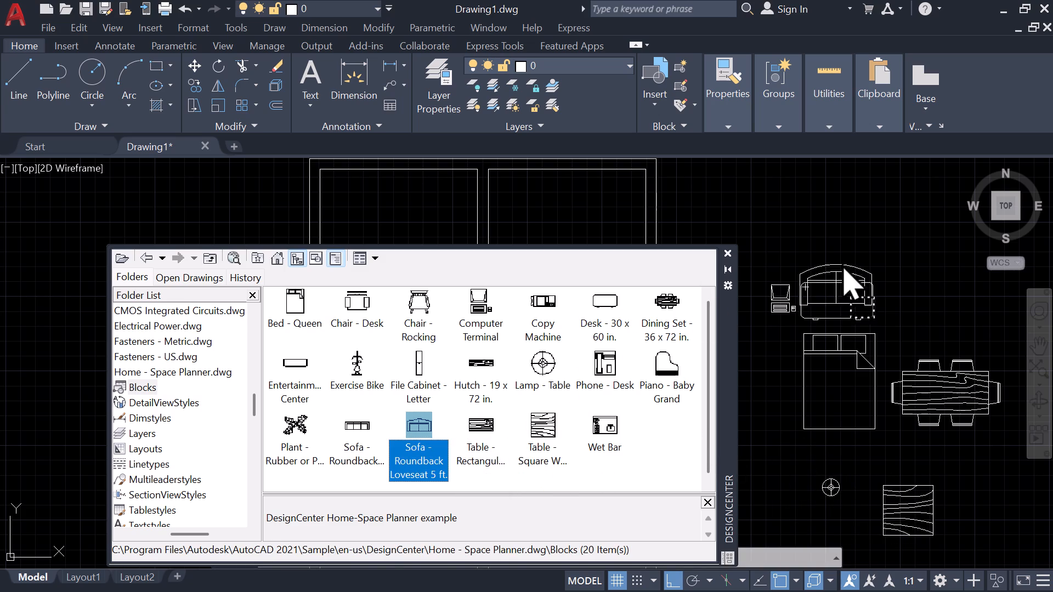
pyautogui.moveTo(842, 263); pyautogui.dragTo(891, 216)
# Insert the rectangular woodgrain table to the left of the loveseat and the three-seat roundback sofa above the loveseat.
pyautogui.moveTo(466, 433); pyautogui.dragTo(670, 293)
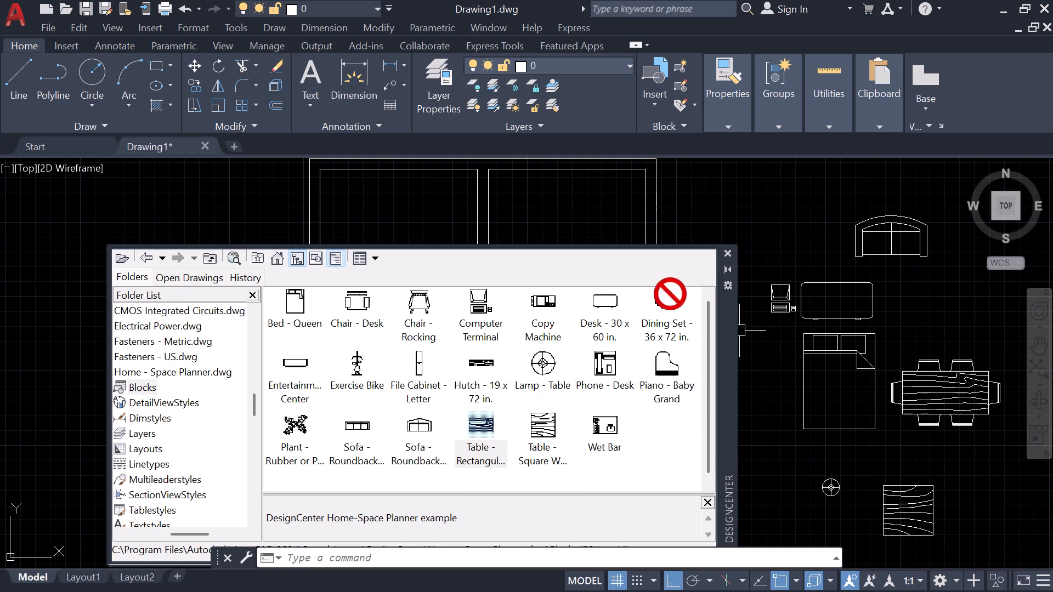
pyautogui.moveTo(670, 293); pyautogui.dragTo(757, 210)
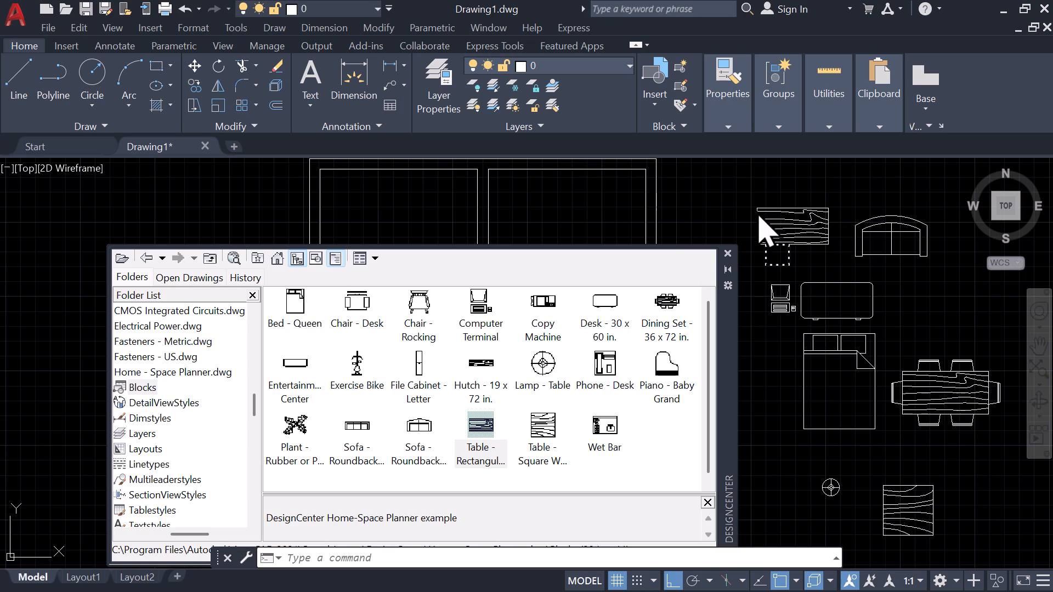
pyautogui.moveTo(757, 210); pyautogui.dragTo(751, 210)
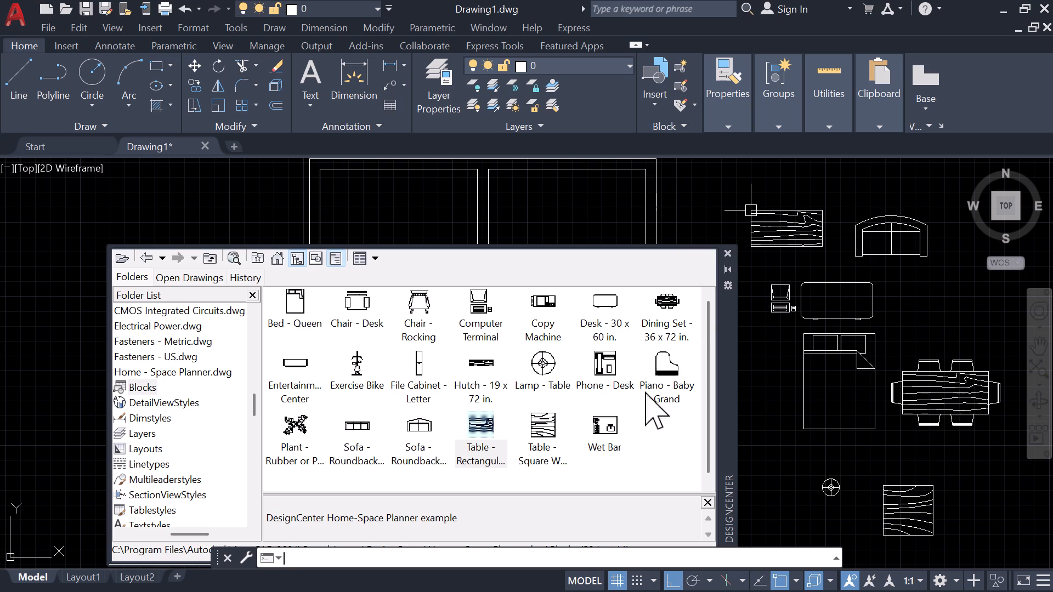
pyautogui.moveTo(429, 431); pyautogui.dragTo(440, 429)
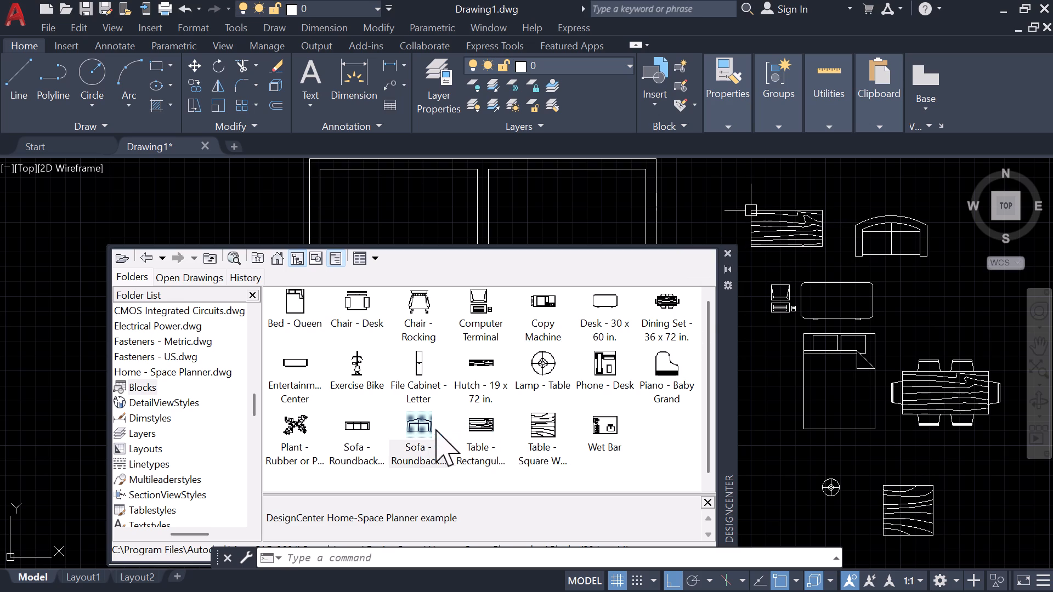
pyautogui.moveTo(342, 443); pyautogui.dragTo(845, 172)
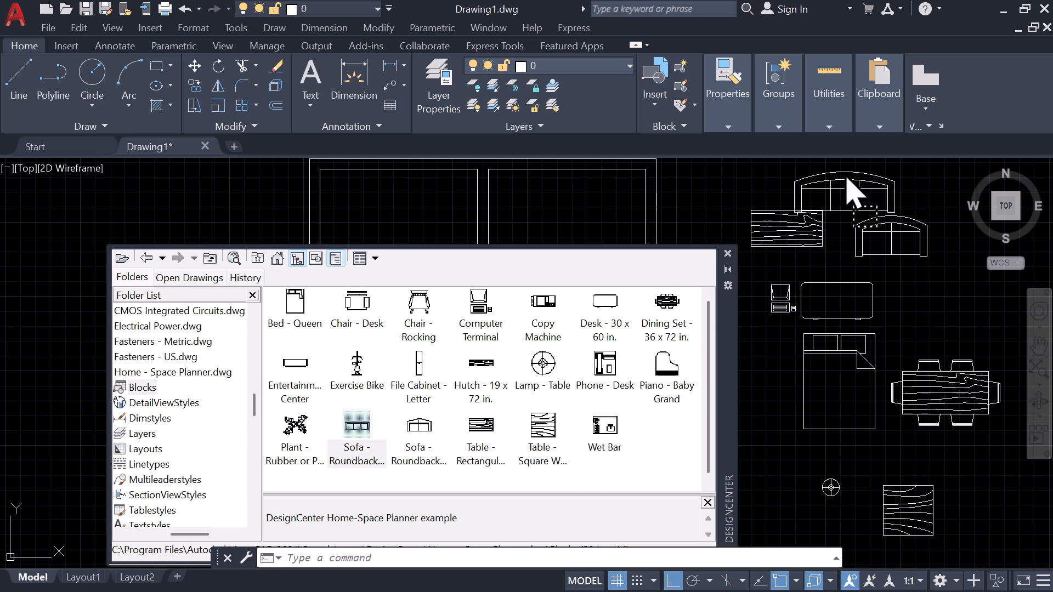
pyautogui.moveTo(845, 172); pyautogui.dragTo(904, 168)
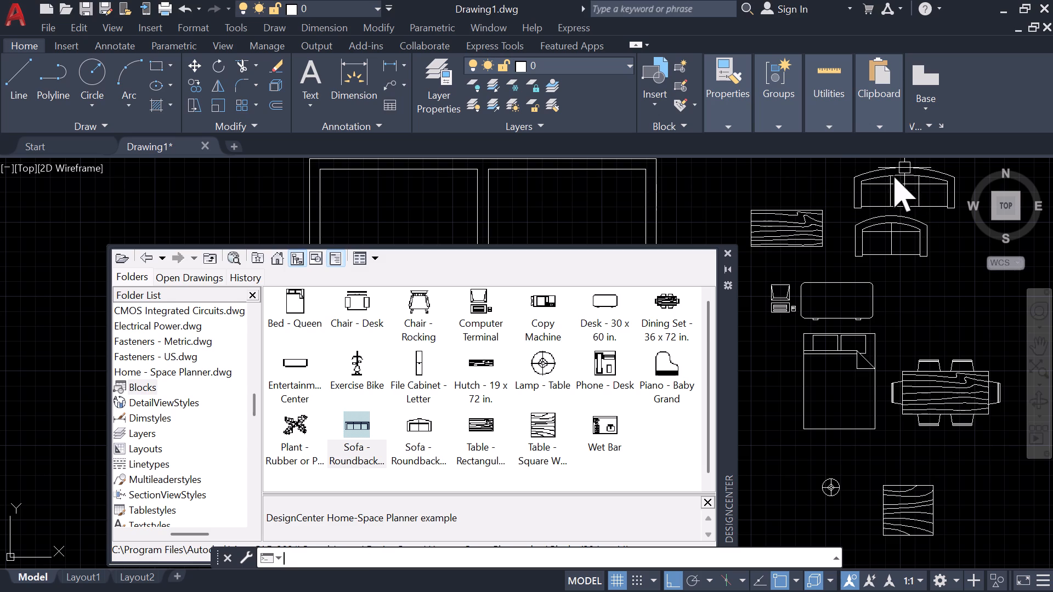
# Browse the DesignCenter sample folder to Kitchens.dwg and display its blocks.
pyautogui.scroll(-2, 568, 401)
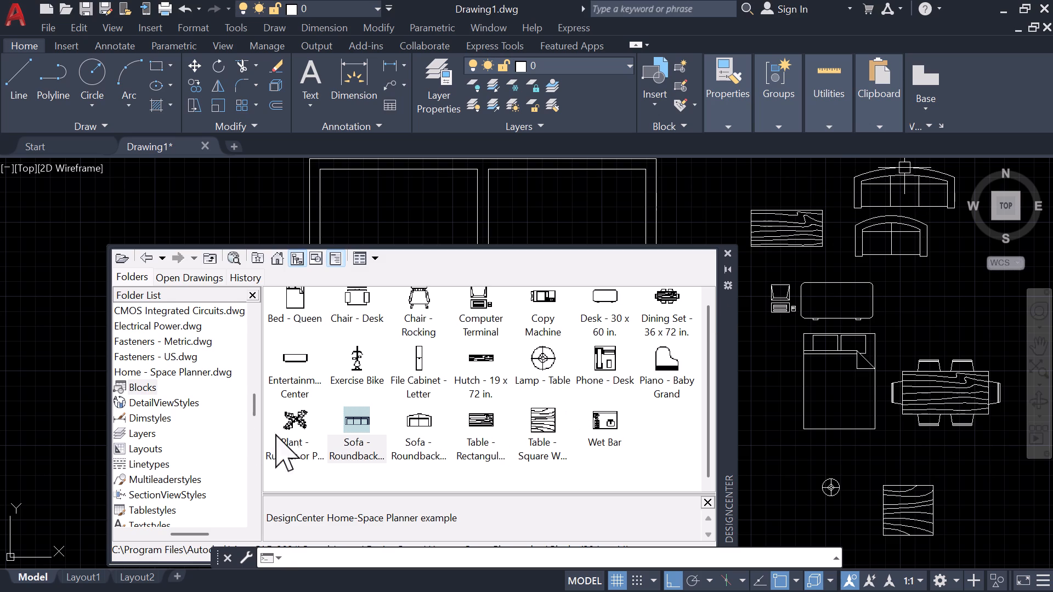
pyautogui.scroll(2, 168, 523)
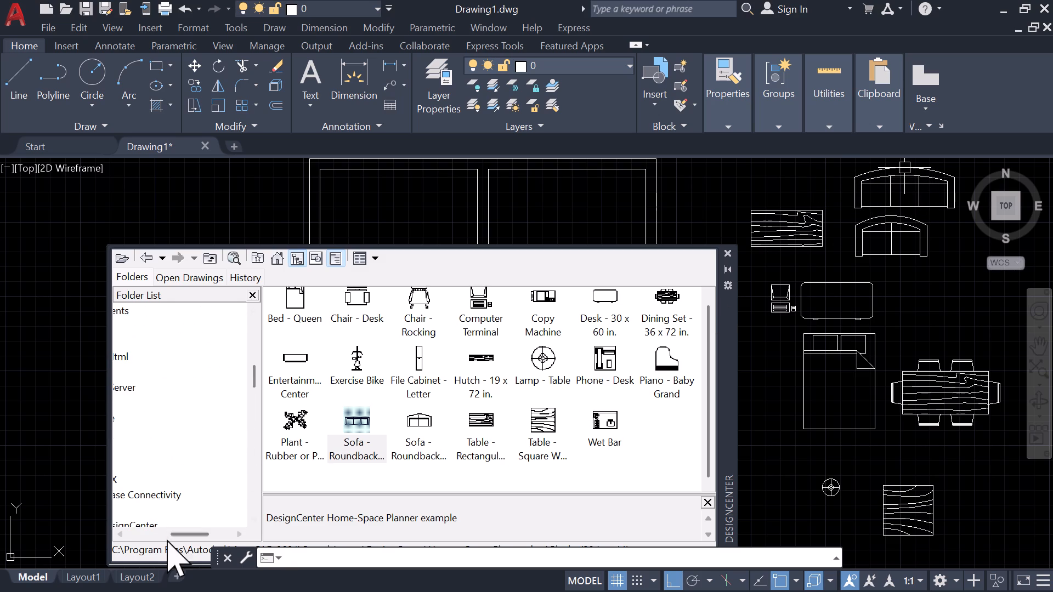
pyautogui.moveTo(171, 533); pyautogui.dragTo(141, 534)
pyautogui.scroll(-1, 154, 484)
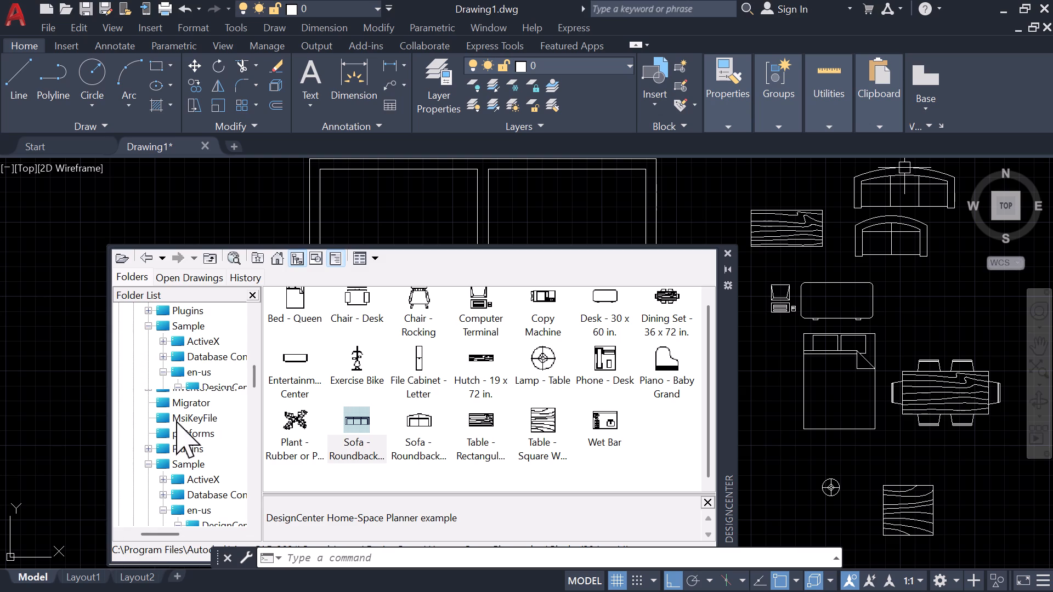
pyautogui.click(178, 386)
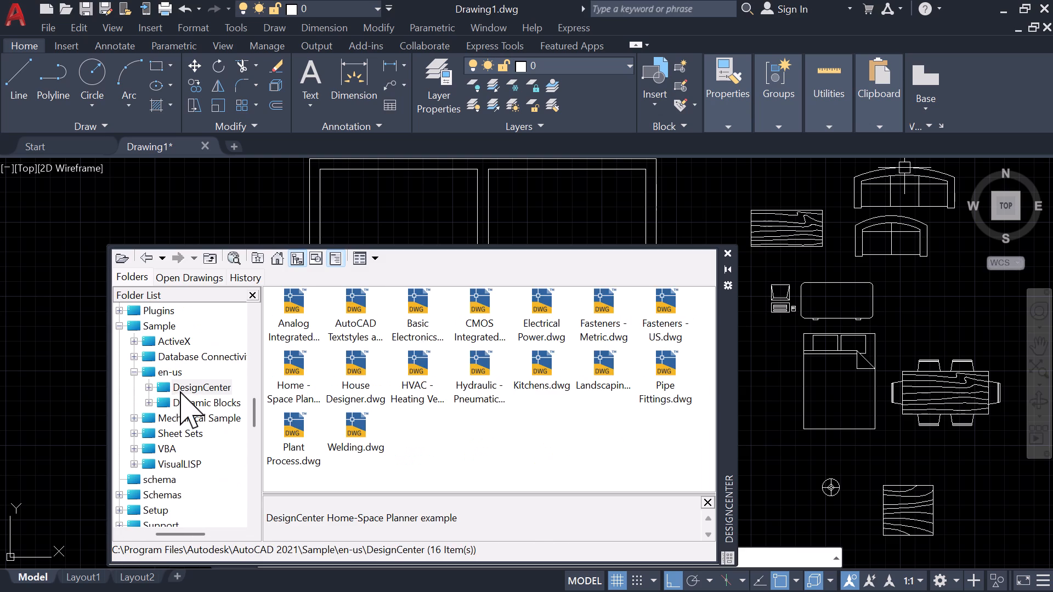
pyautogui.click(195, 380)
pyautogui.doubleClick(195, 380)
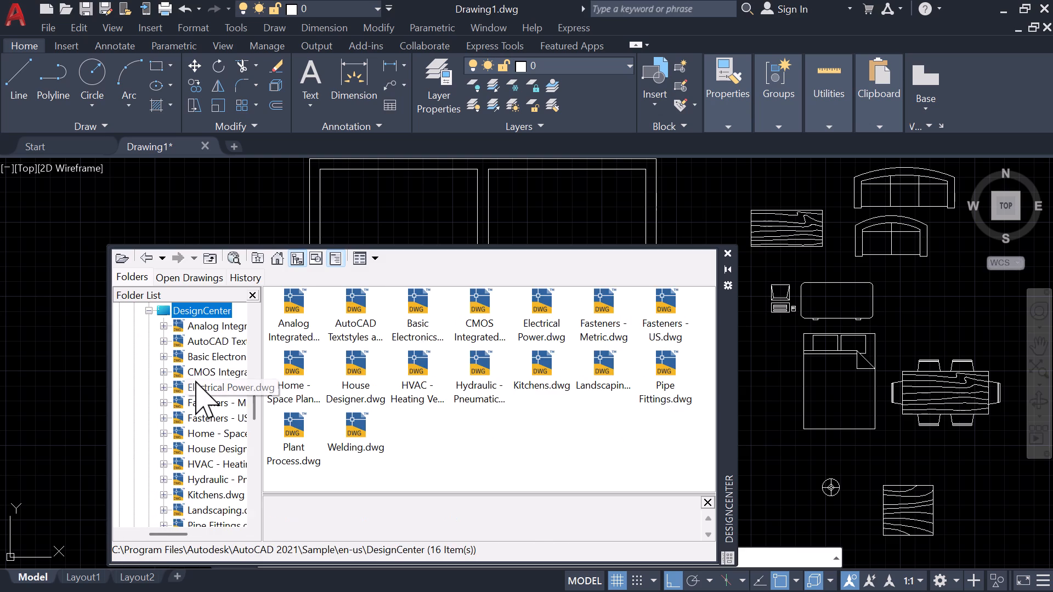
pyautogui.scroll(-1, 195, 383)
pyautogui.doubleClick(213, 356)
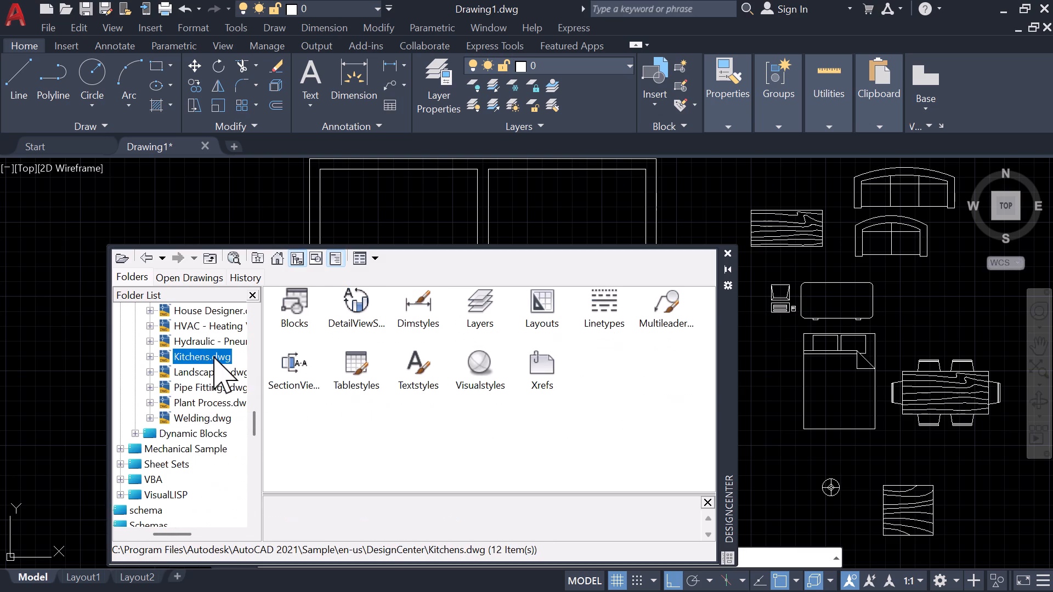
pyautogui.doubleClick(308, 324)
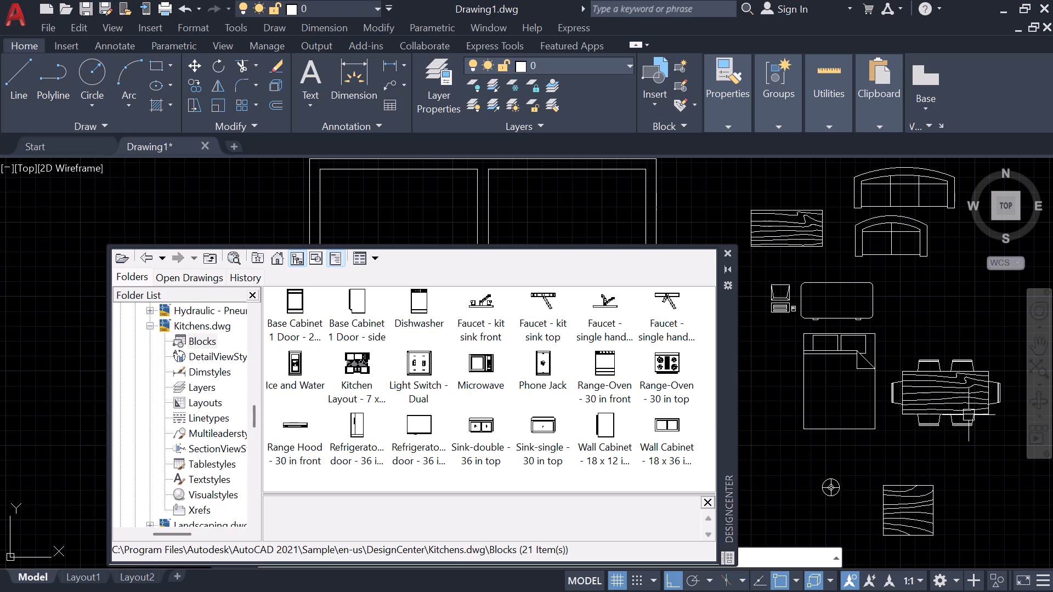
# Insert the Range-Oven - 30 in top block below and to the right of the square woodgrain table.
pyautogui.scroll(-1, 969, 420)
pyautogui.moveTo(967, 446); pyautogui.dragTo(837, 400, button='middle')
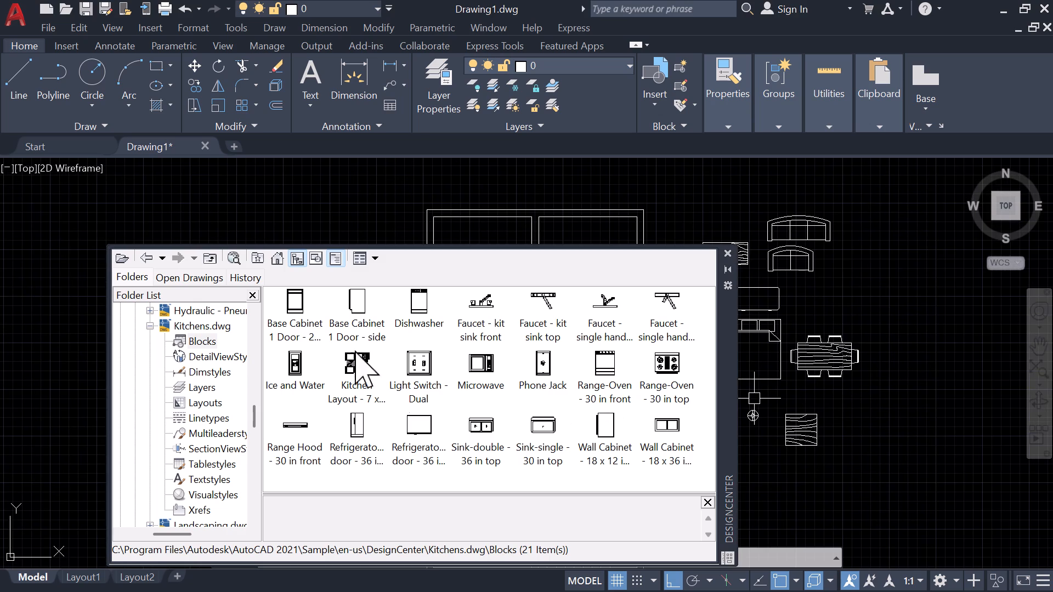
pyautogui.moveTo(365, 310); pyautogui.dragTo(722, 389)
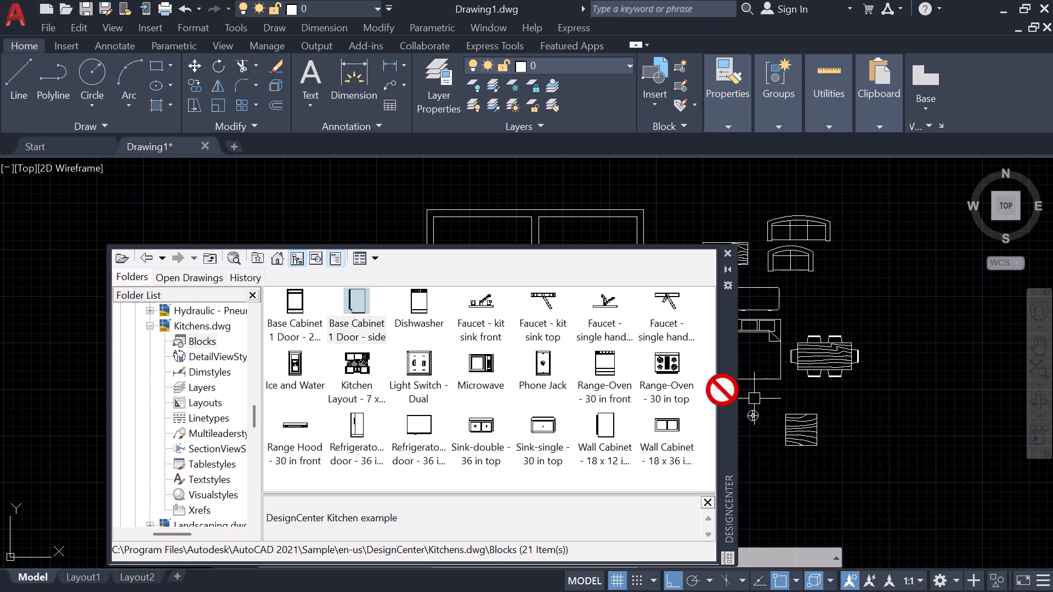
pyautogui.moveTo(722, 389); pyautogui.dragTo(457, 351)
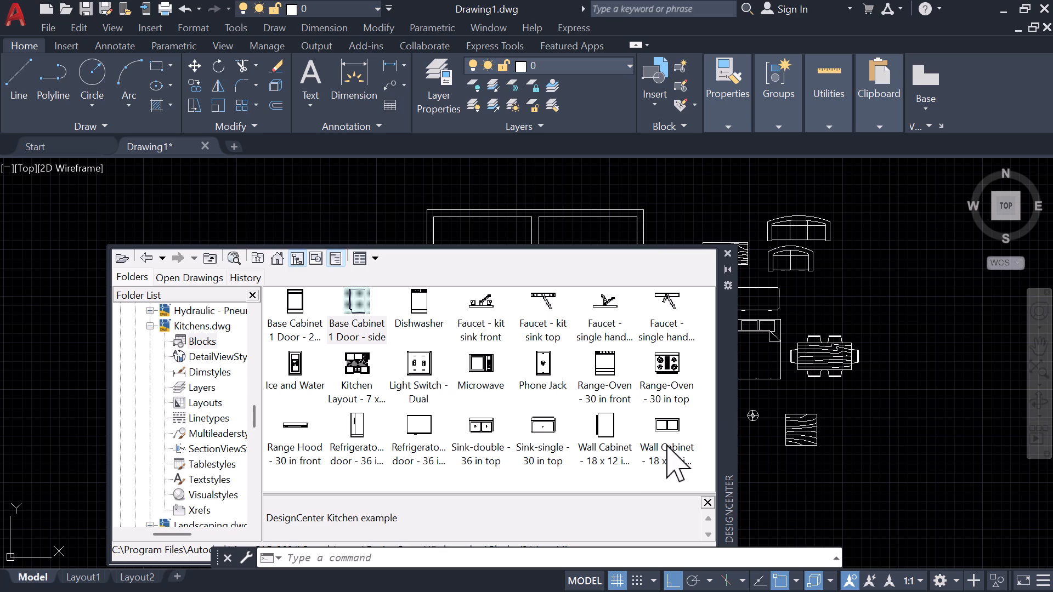
pyautogui.moveTo(660, 361); pyautogui.dragTo(884, 452)
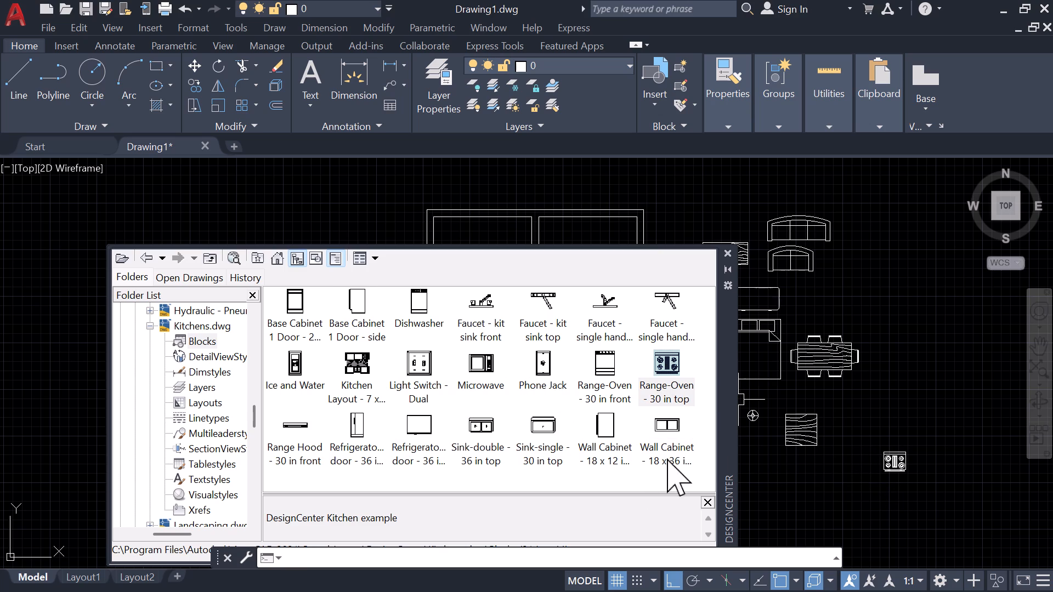
# Insert the Sink-single - 30 in top block below the range-oven and the top-view 36 in refrigerator block to its right.
pyautogui.moveTo(524, 434); pyautogui.dragTo(906, 485)
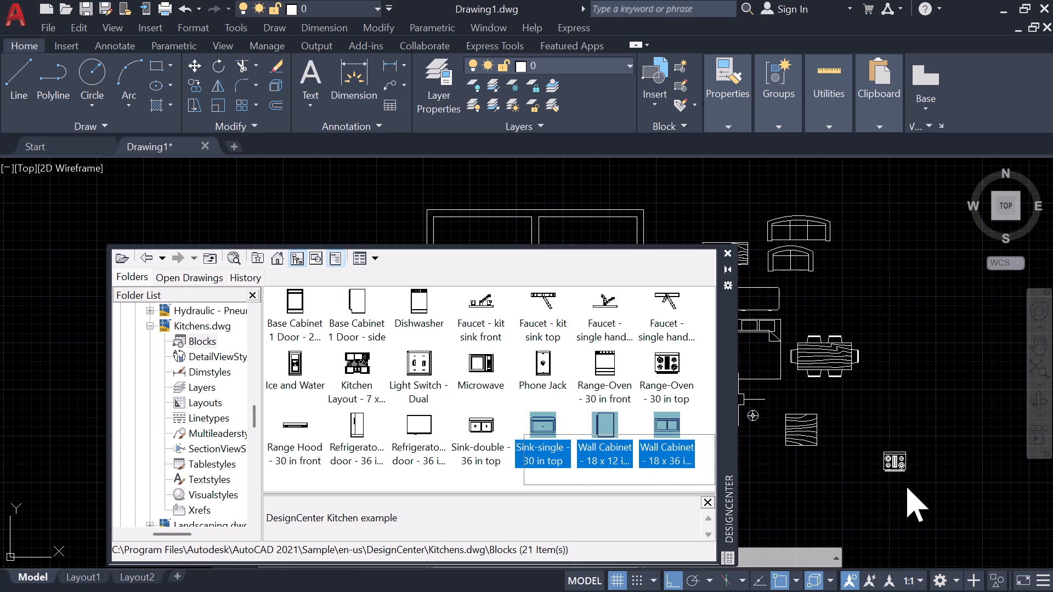
pyautogui.moveTo(906, 485); pyautogui.dragTo(551, 445)
pyautogui.moveTo(536, 421); pyautogui.dragTo(854, 481)
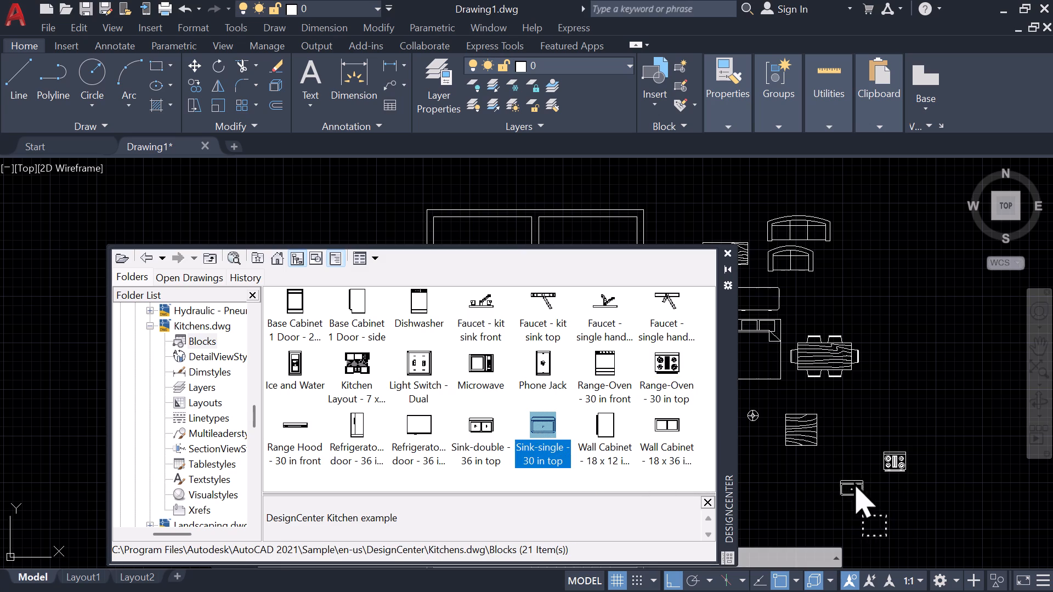
pyautogui.moveTo(854, 481); pyautogui.dragTo(856, 481)
pyautogui.moveTo(419, 433); pyautogui.dragTo(947, 479)
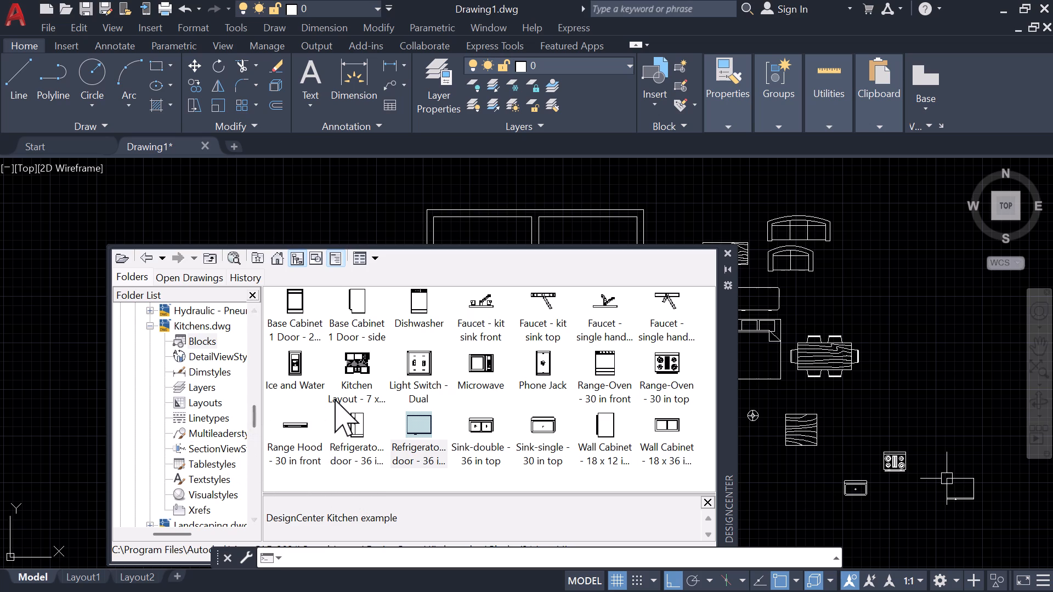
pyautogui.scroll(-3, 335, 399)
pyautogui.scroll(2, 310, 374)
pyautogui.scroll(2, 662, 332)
# Insert the Faucet - kit sink top block just below the single sink.
pyautogui.moveTo(535, 317); pyautogui.dragTo(821, 399)
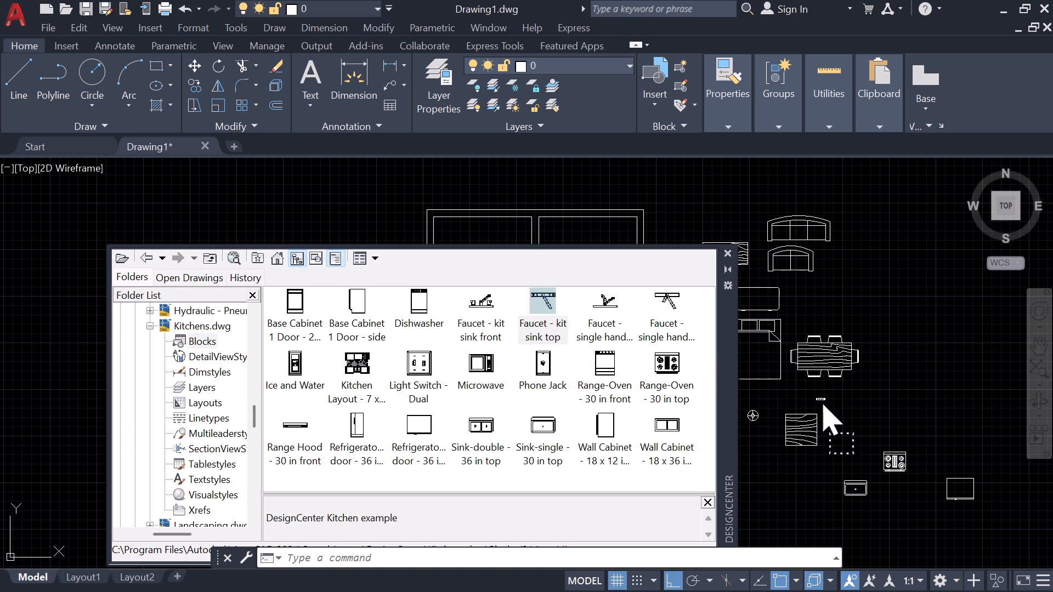
pyautogui.moveTo(821, 399); pyautogui.dragTo(887, 503)
pyautogui.moveTo(887, 503); pyautogui.dragTo(855, 470)
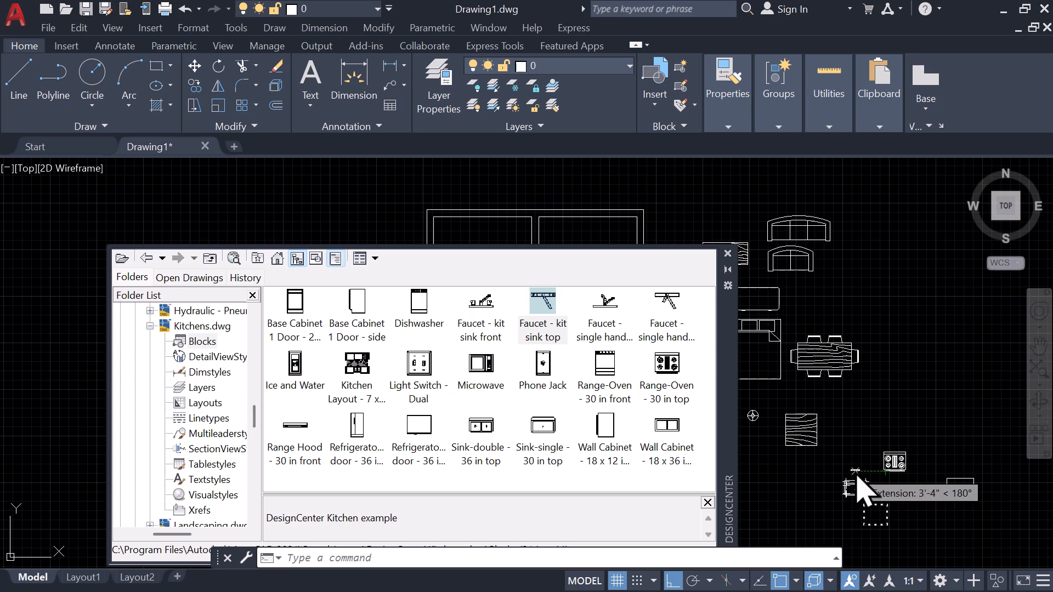
pyautogui.moveTo(855, 470); pyautogui.dragTo(858, 509)
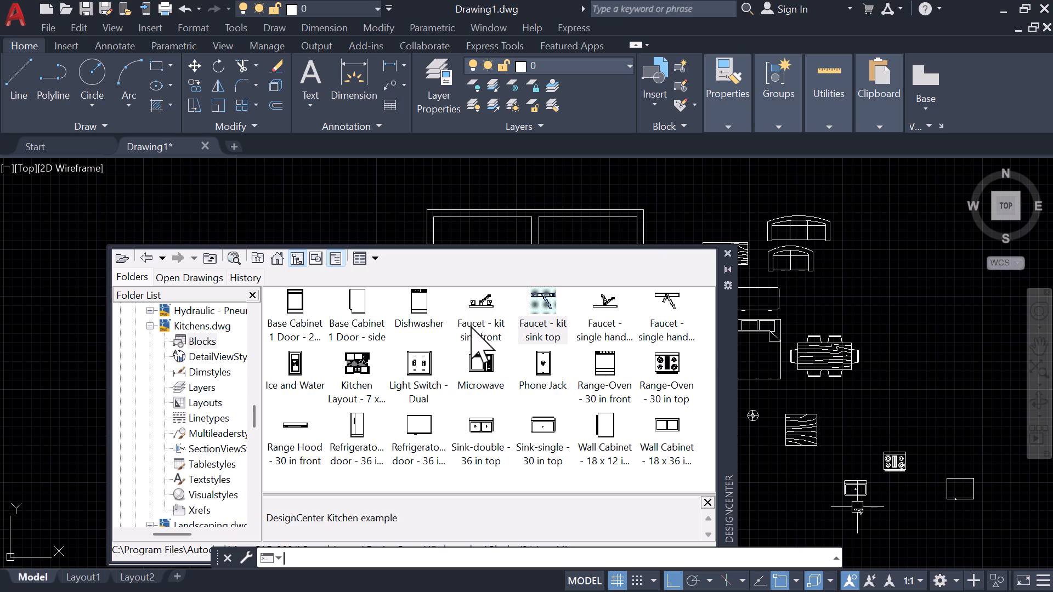
# Display the blocks of House Designer.dwg in DesignCenter.
pyautogui.scroll(1, 206, 391)
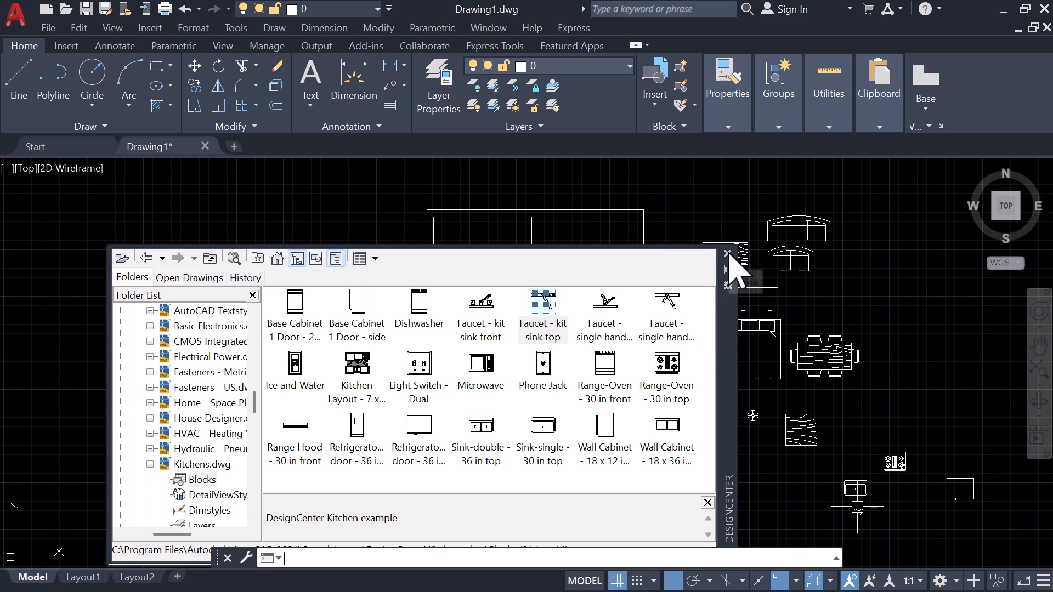
pyautogui.click(728, 253)
pyautogui.scroll(-1, 679, 452)
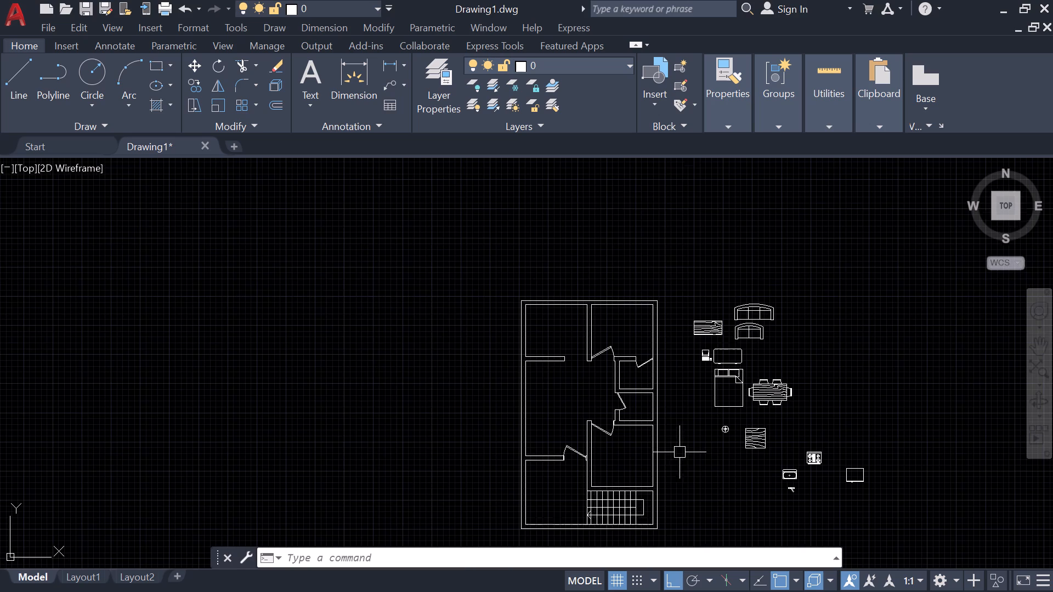
pyautogui.moveTo(679, 460); pyautogui.dragTo(654, 446, button='middle')
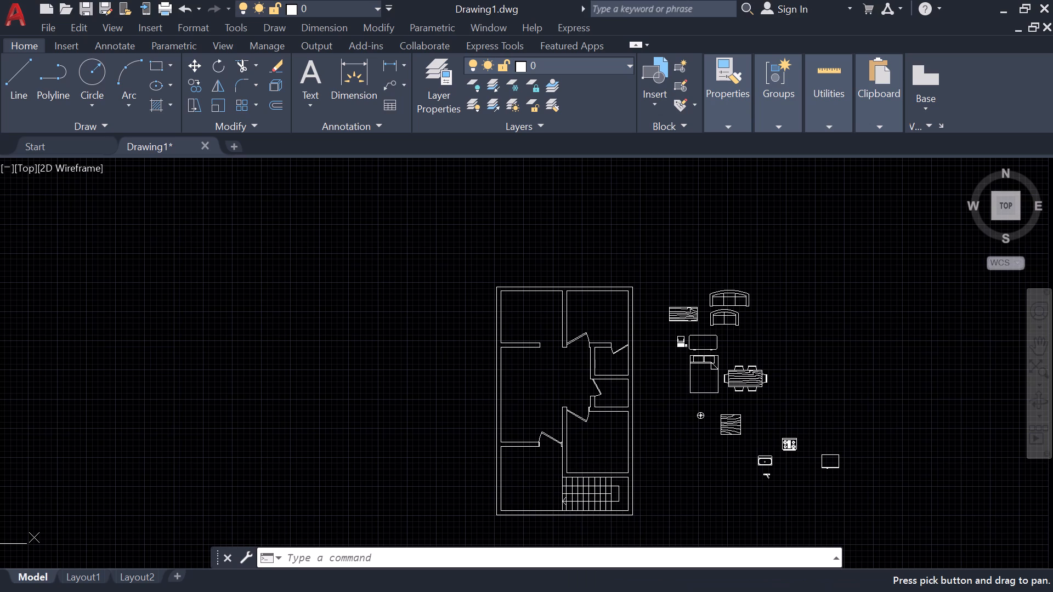
pyautogui.hotkey('ctrl', '2')
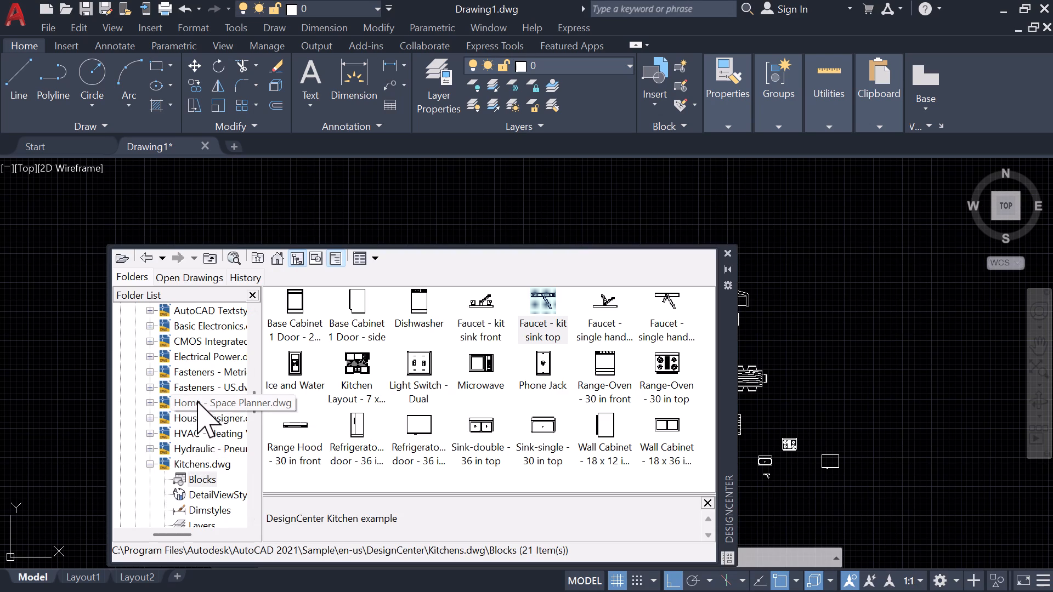
pyautogui.click(207, 418)
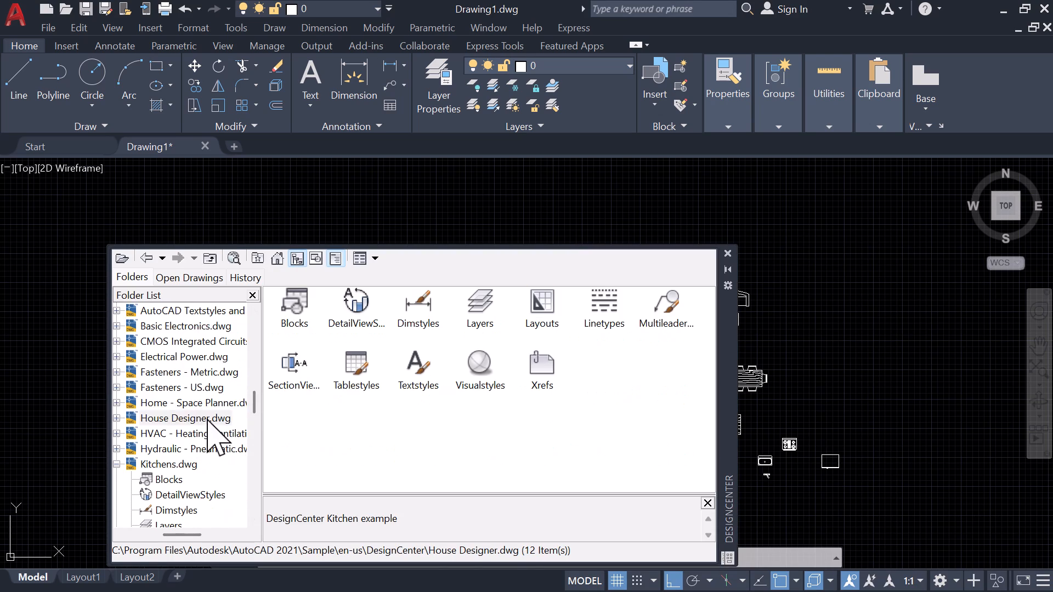
pyautogui.doubleClick(295, 306)
pyautogui.click(297, 307)
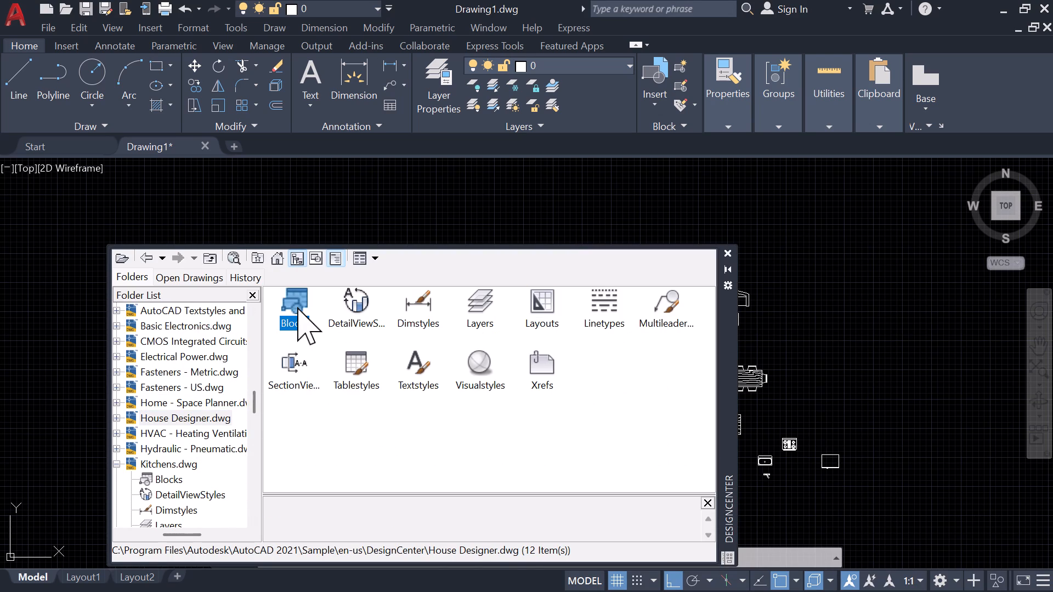
pyautogui.click(297, 307)
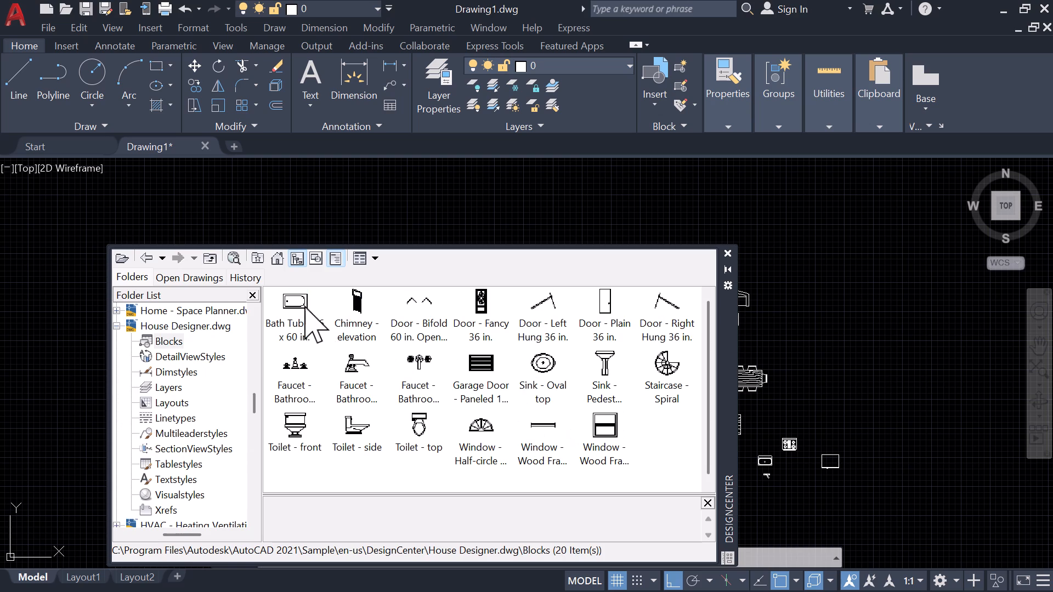
# Insert the Bath Tub - 26 x 60 in. block to the right of the sofas and the Sink - Oval top block below it.
pyautogui.moveTo(301, 308); pyautogui.dragTo(853, 298)
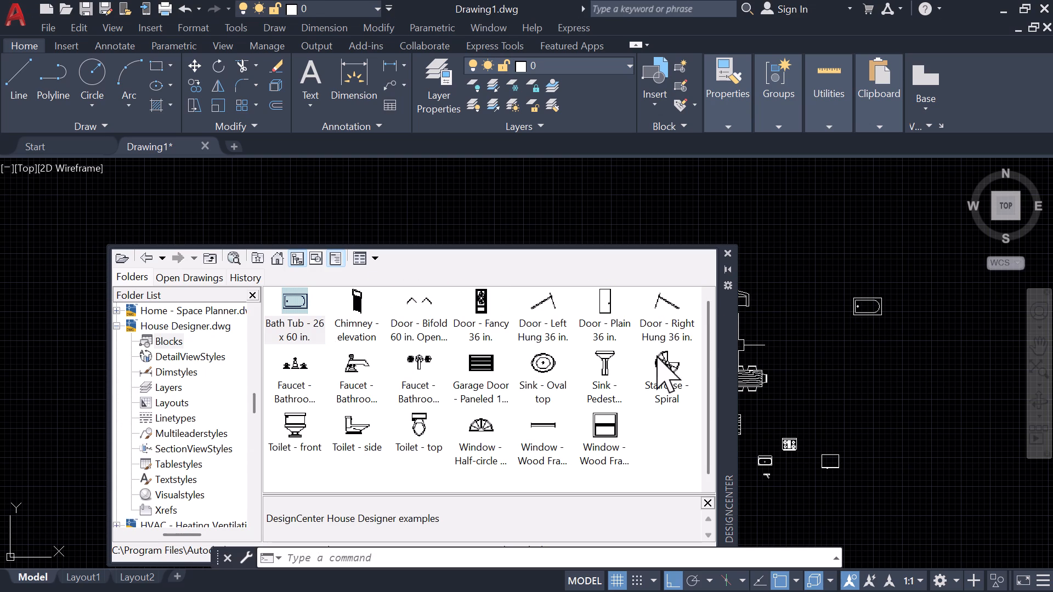
pyautogui.moveTo(533, 383); pyautogui.dragTo(859, 382)
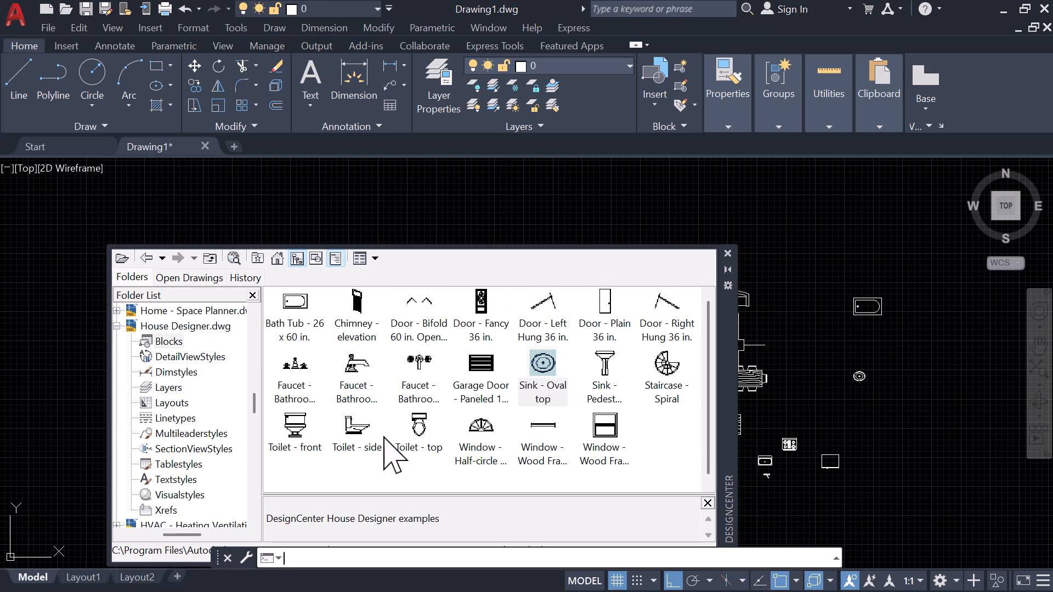
# Insert the Toilet - top block below and to the right of the oval sink, with the top-view bathroom faucet above it, and close DesignCenter.
pyautogui.moveTo(420, 426); pyautogui.dragTo(893, 415)
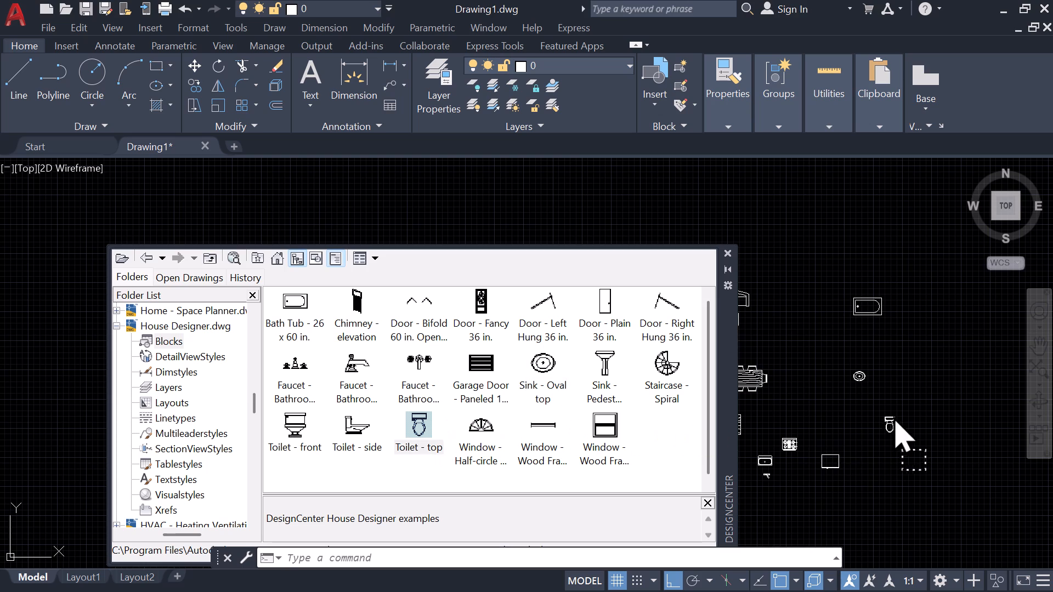
pyautogui.moveTo(893, 415); pyautogui.dragTo(896, 405)
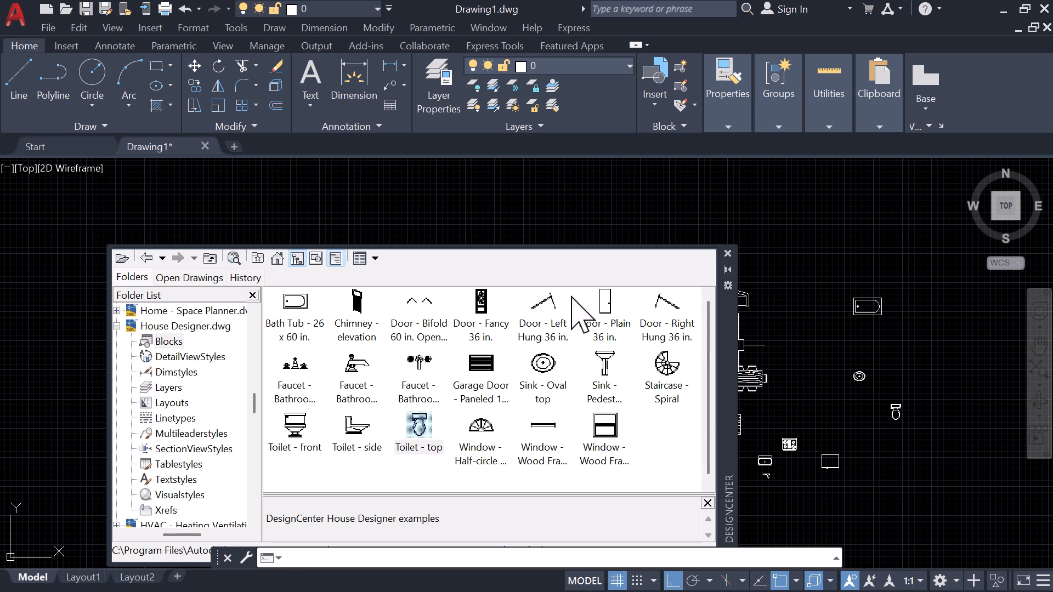
pyautogui.moveTo(409, 366); pyautogui.dragTo(431, 375)
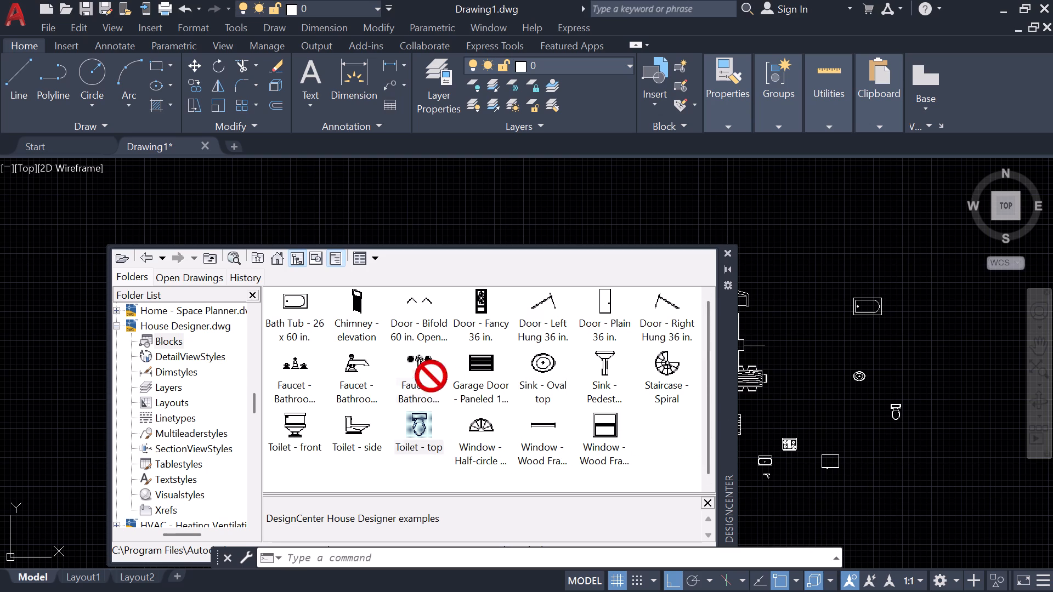
pyautogui.moveTo(431, 375); pyautogui.dragTo(901, 394)
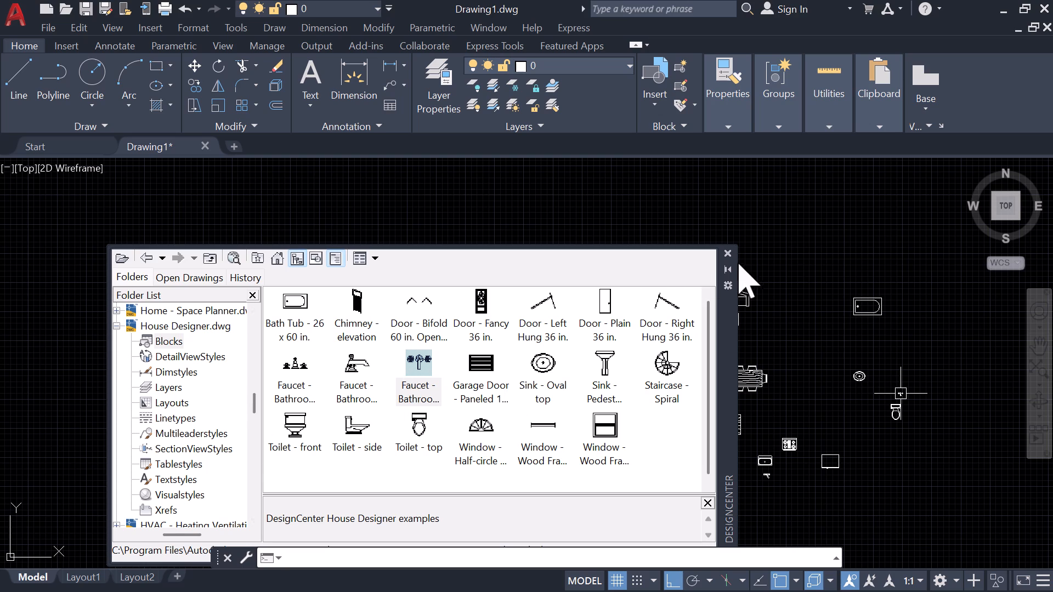
pyautogui.click(724, 252)
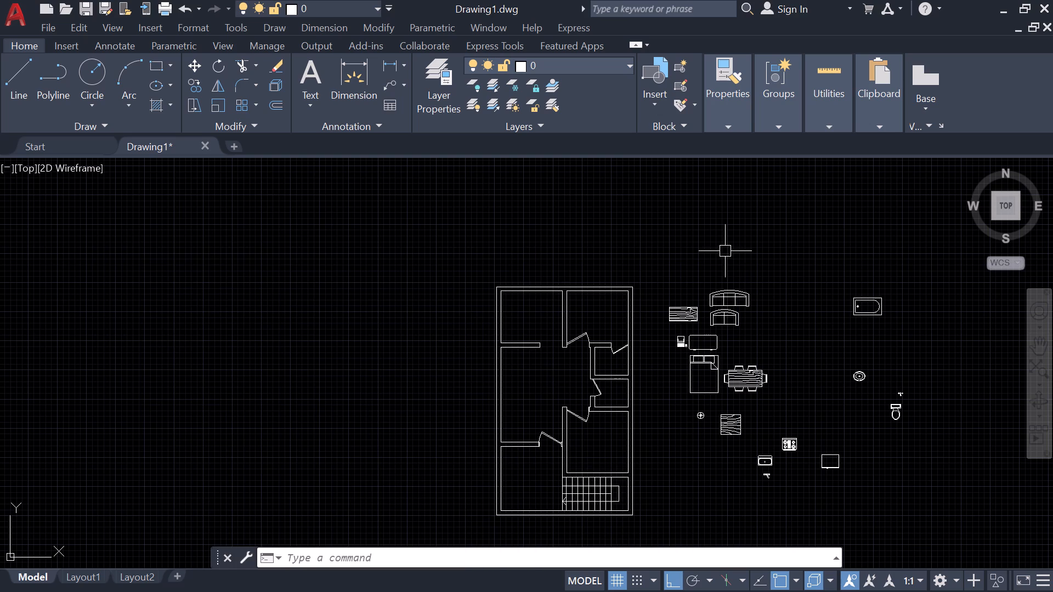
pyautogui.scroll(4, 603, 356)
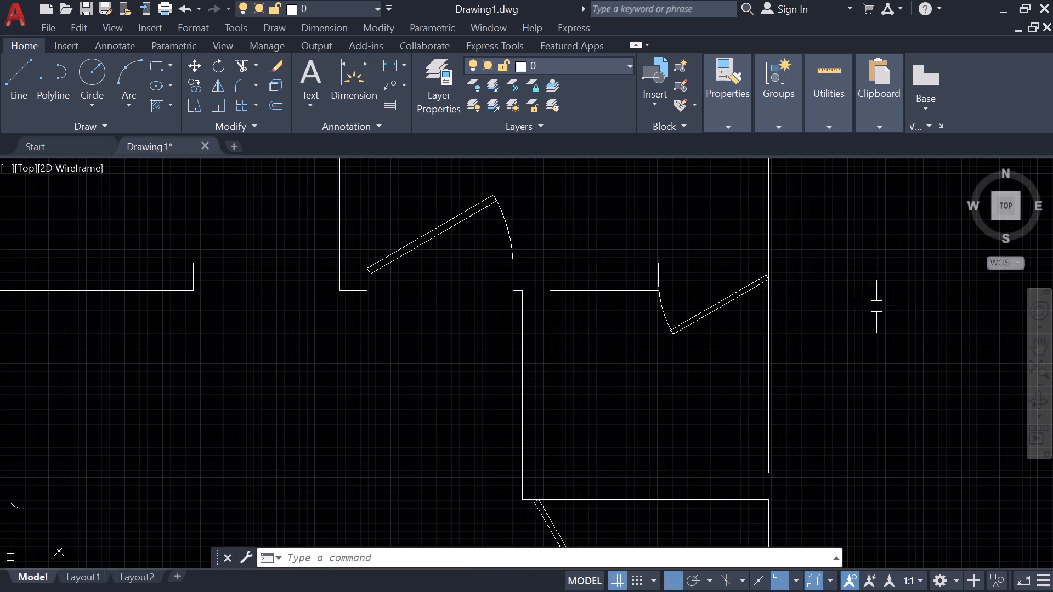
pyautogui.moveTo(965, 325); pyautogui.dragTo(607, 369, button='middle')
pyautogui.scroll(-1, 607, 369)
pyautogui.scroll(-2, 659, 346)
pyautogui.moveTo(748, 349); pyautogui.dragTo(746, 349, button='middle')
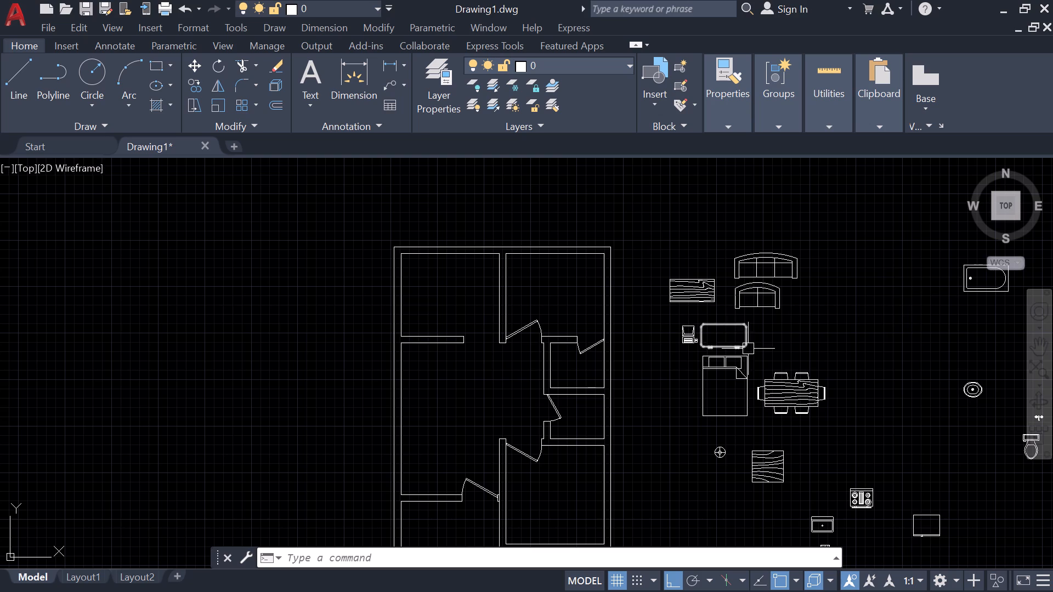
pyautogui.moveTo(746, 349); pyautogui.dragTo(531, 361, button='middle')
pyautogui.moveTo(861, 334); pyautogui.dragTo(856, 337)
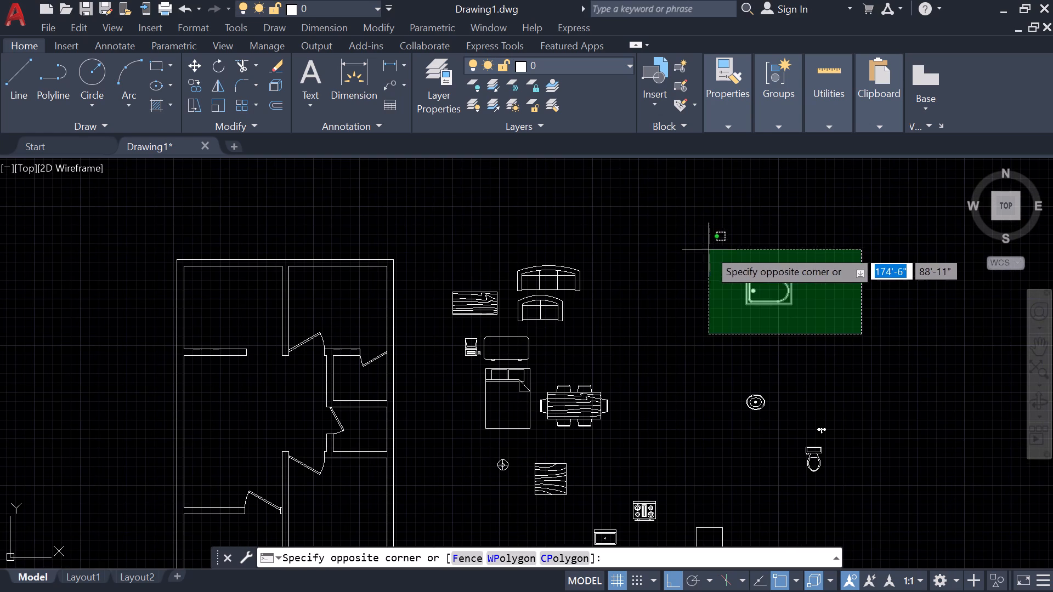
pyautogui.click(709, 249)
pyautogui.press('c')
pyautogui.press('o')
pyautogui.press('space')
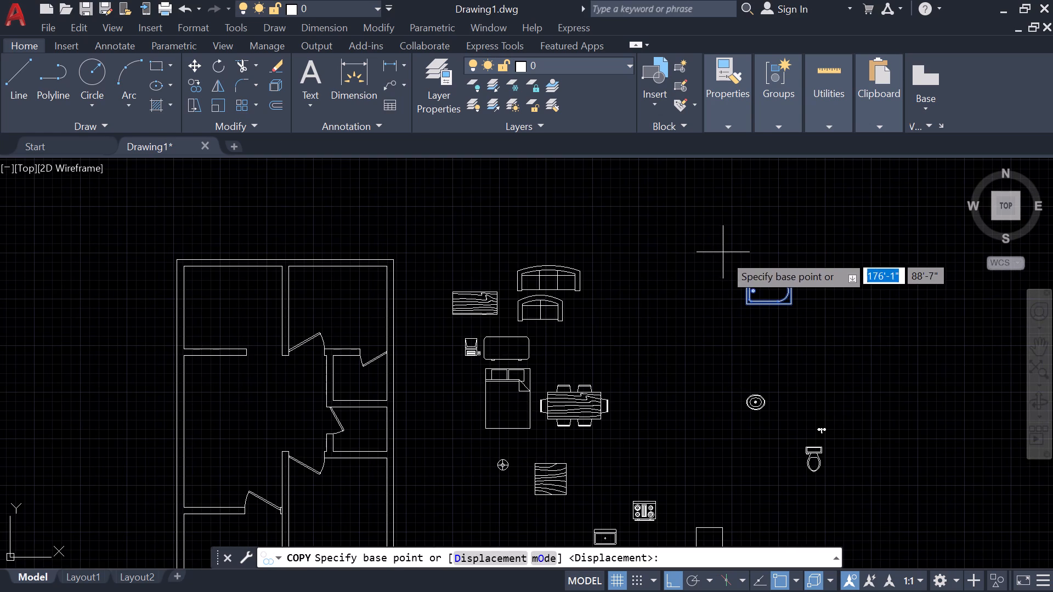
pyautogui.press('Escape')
# Move the bathtub by its upper-left corner onto the left wall of the upper small bathroom, near the bottom wall, with Ortho off.
pyautogui.press('m')
pyautogui.press('space')
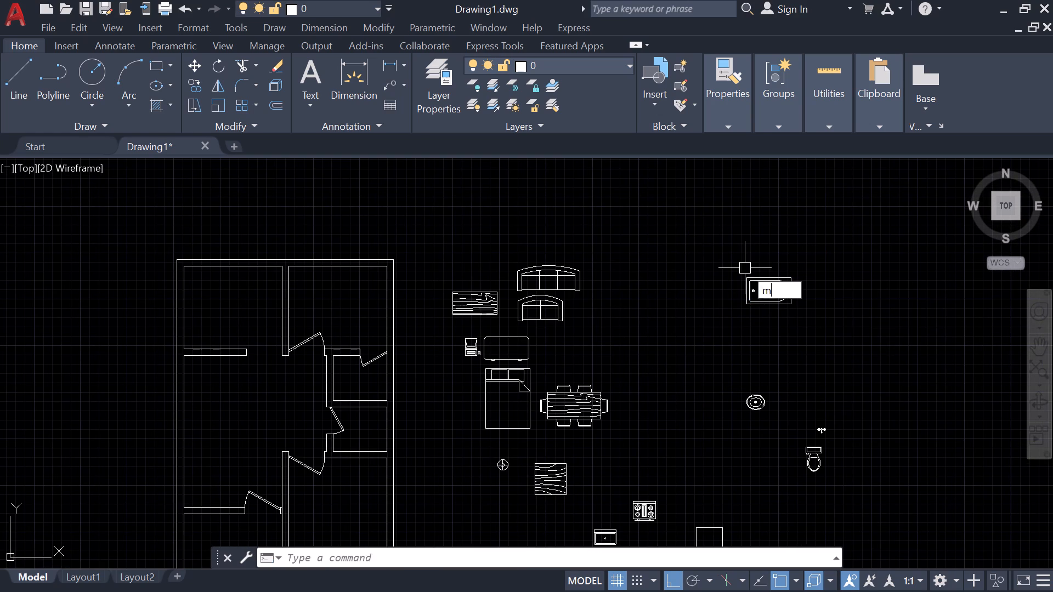
pyautogui.click(801, 321)
pyautogui.click(742, 279)
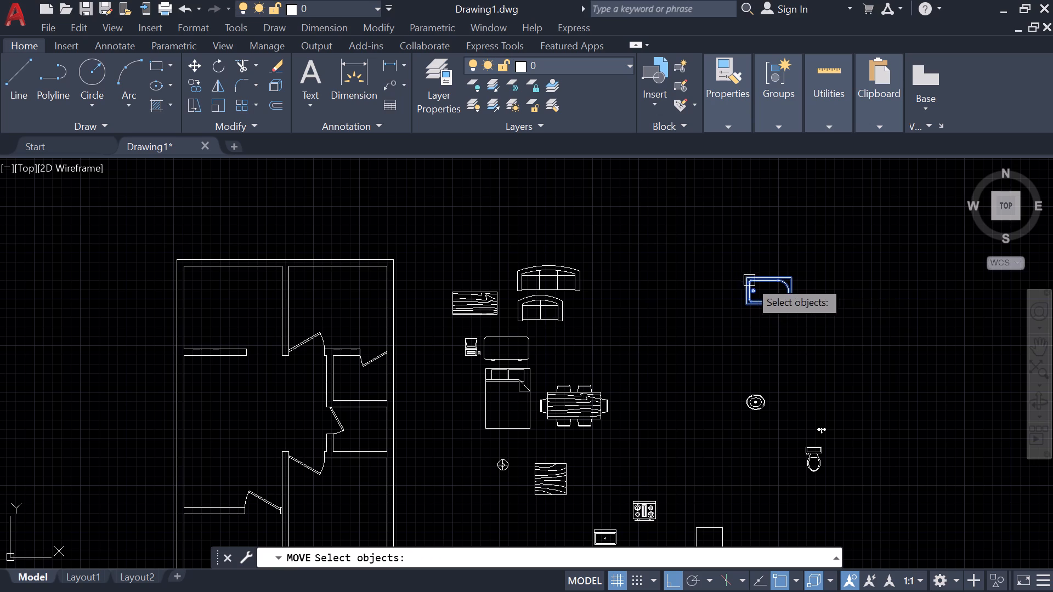
pyautogui.press('space')
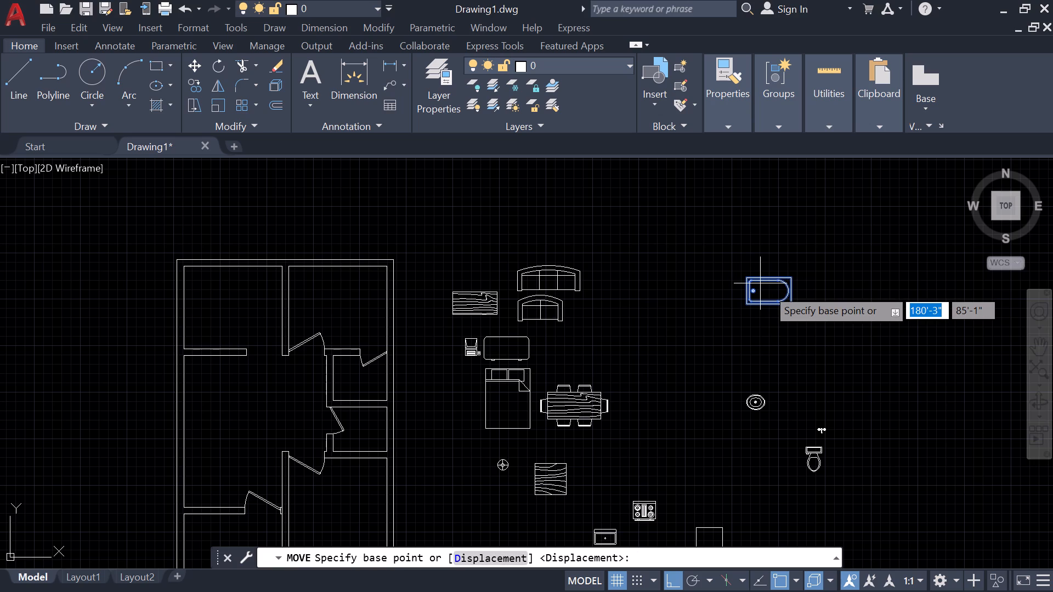
pyautogui.click(750, 308)
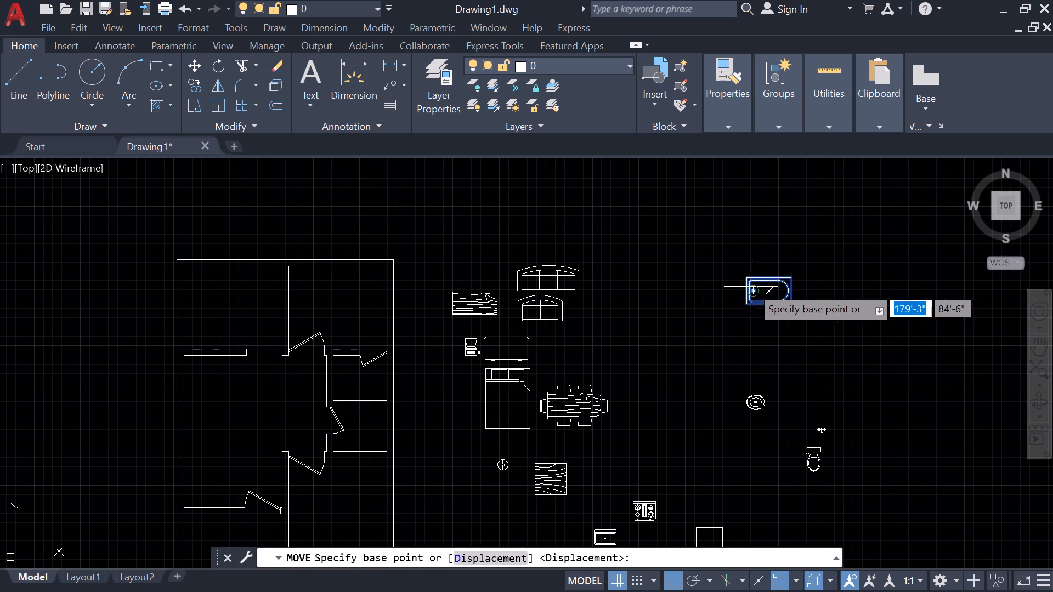
pyautogui.click(746, 277)
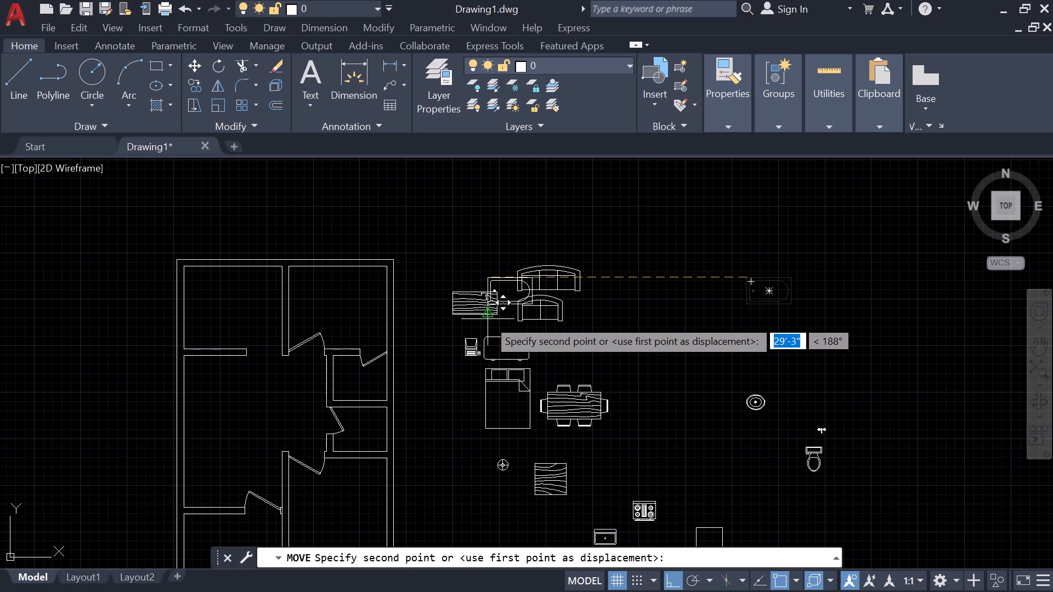
pyautogui.hotkey('shift', 'F8')
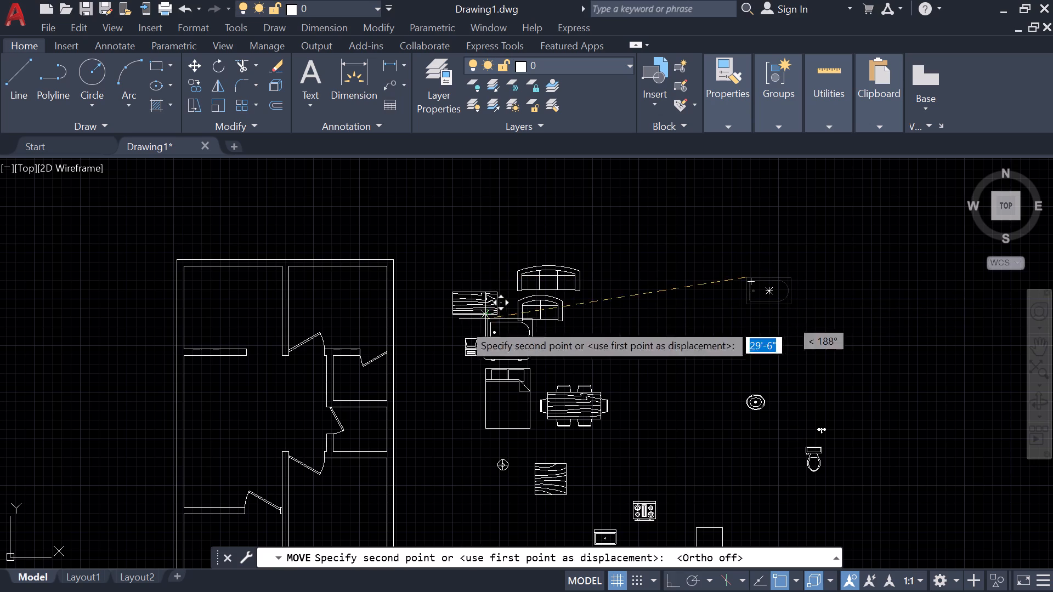
pyautogui.scroll(3, 327, 371)
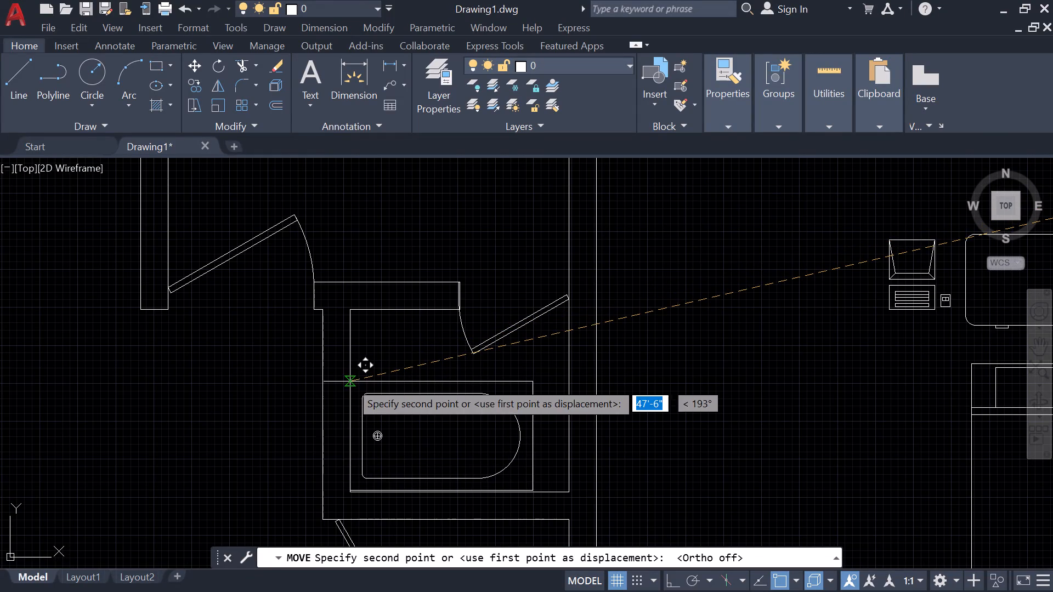
pyautogui.click(349, 382)
# Scale the bathtub down slightly about its upper-left corner.
pyautogui.click(548, 449)
pyautogui.click(496, 444)
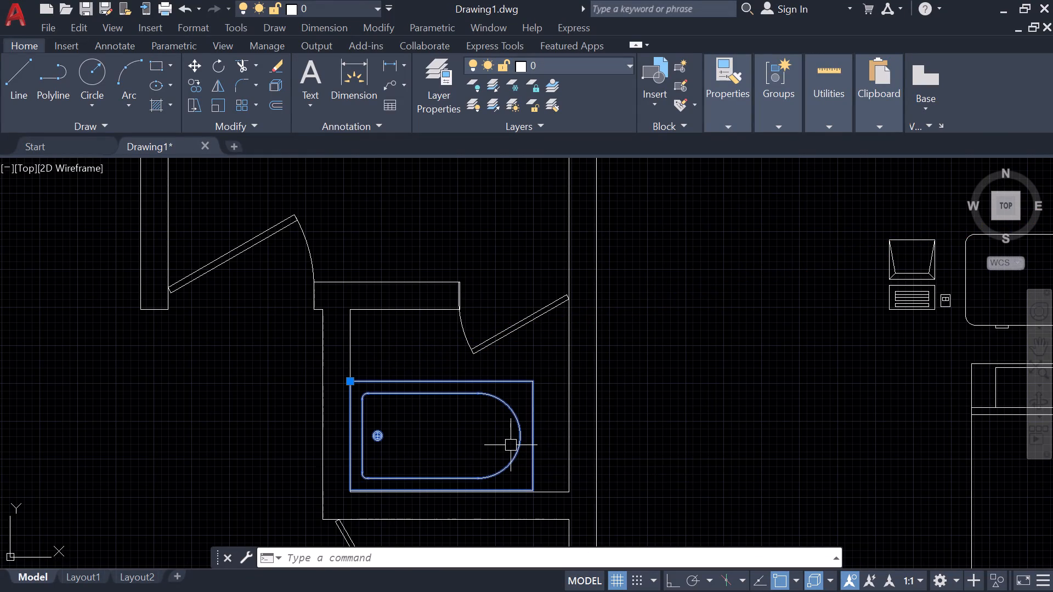
pyautogui.press('s')
pyautogui.press('c')
pyautogui.press('space')
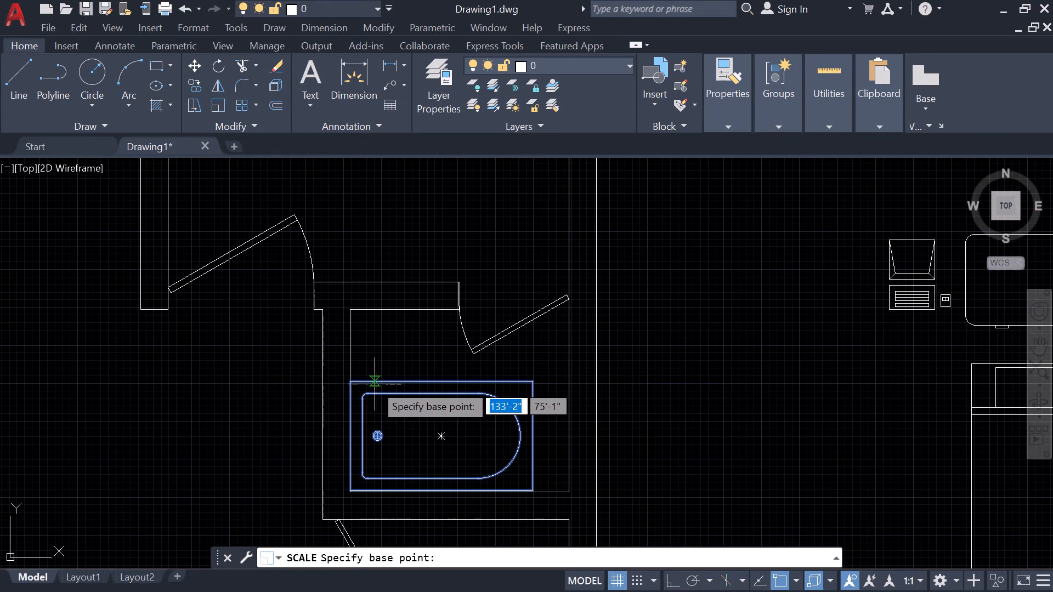
pyautogui.click(351, 382)
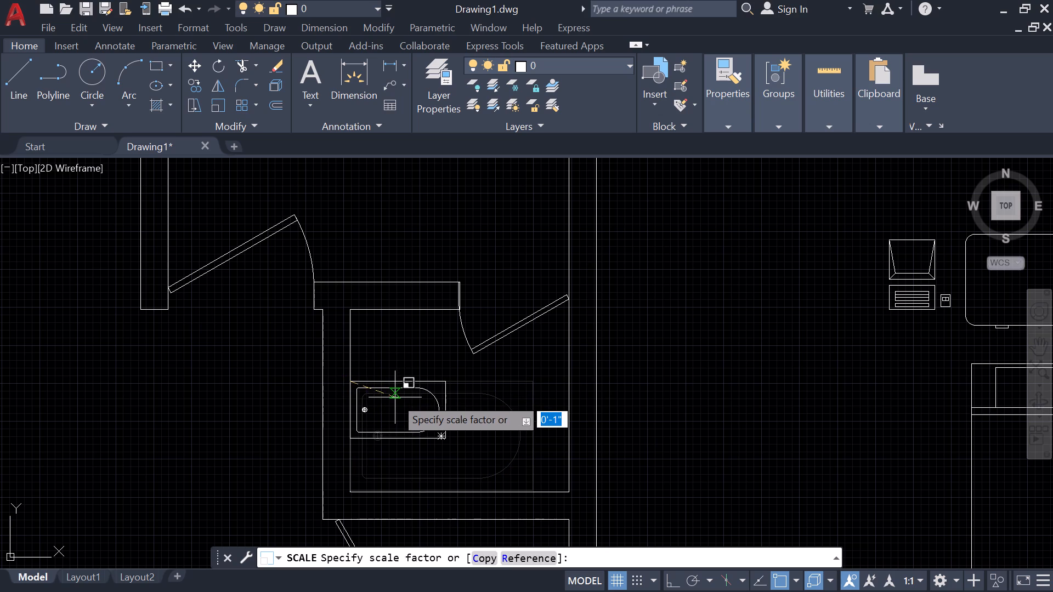
pyautogui.click(425, 410)
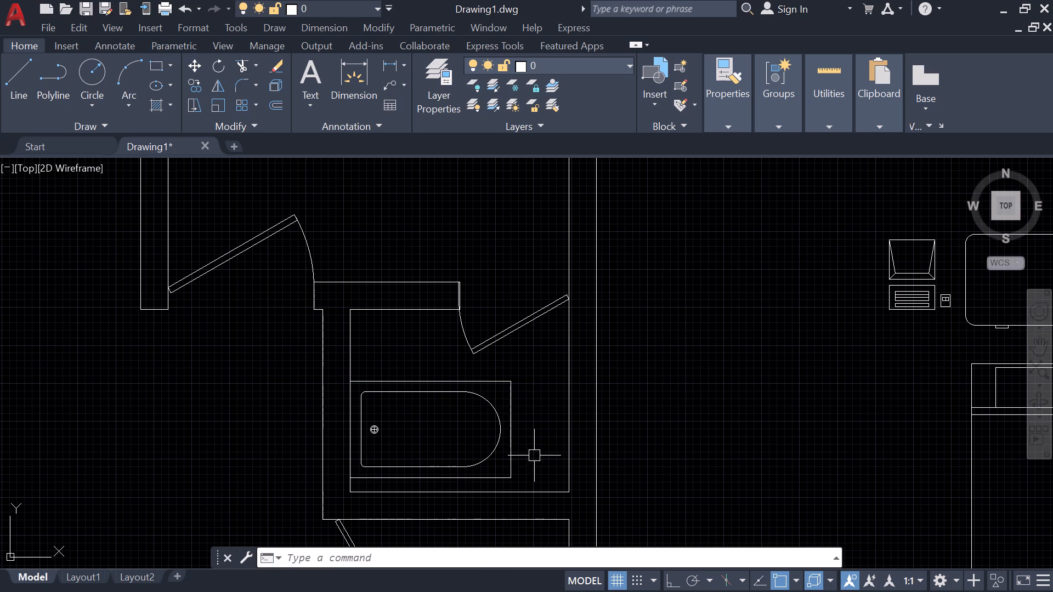
# Rotate the bathtub 90° counterclockwise about its upper-left corner so it stands vertically with the drain end at the bottom.
pyautogui.moveTo(535, 458); pyautogui.dragTo(541, 471)
pyautogui.click(444, 437)
pyautogui.press('r')
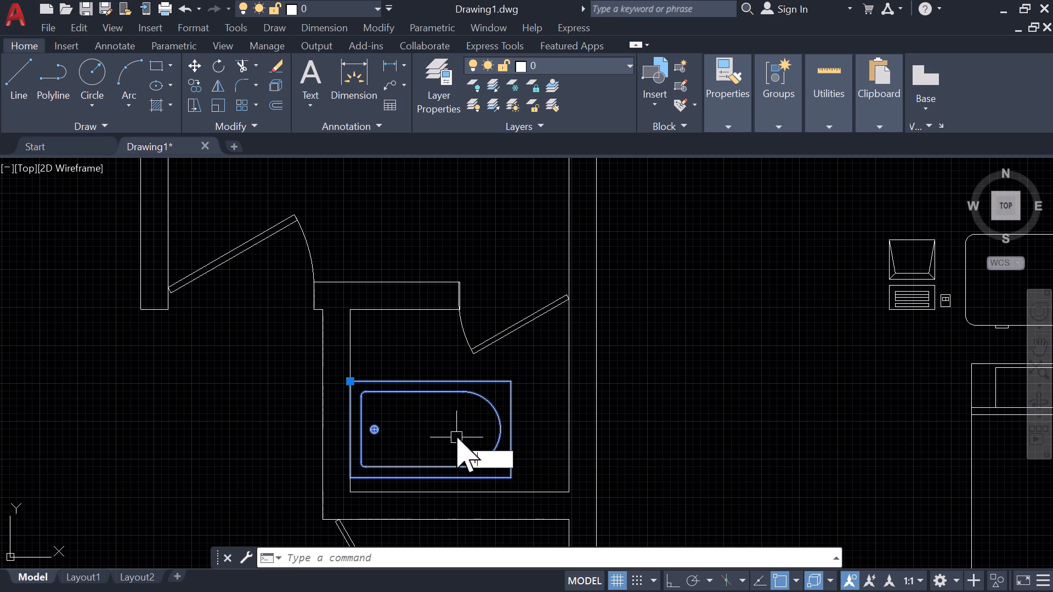
pyautogui.write('o')
pyautogui.press('space')
pyautogui.click(350, 385)
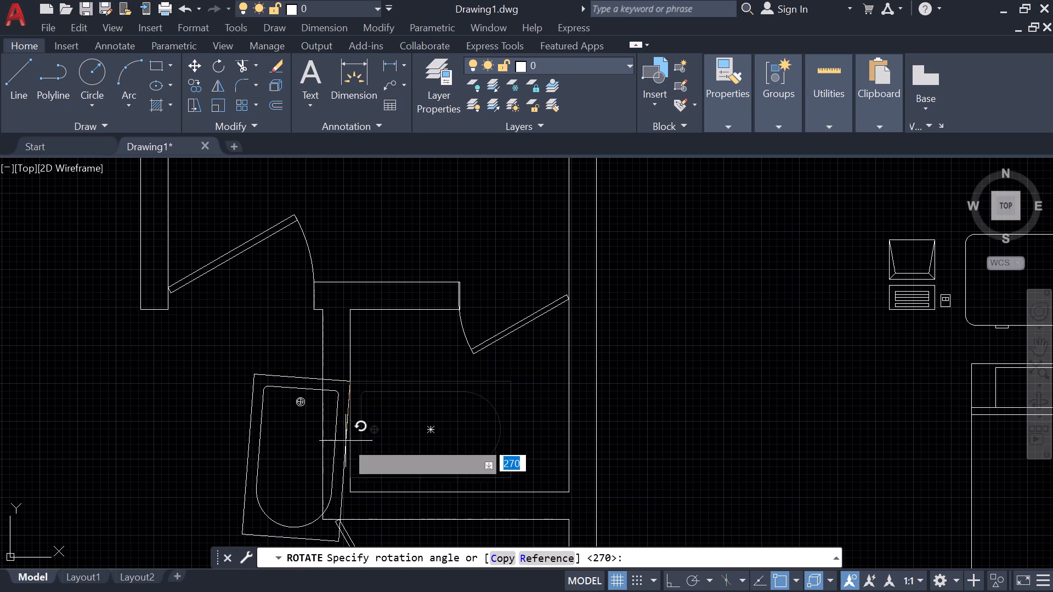
pyautogui.click(349, 312)
# Move the bathtub by its lower-left corner to the lower-left inner corner of the upper small bathroom.
pyautogui.click(479, 413)
pyautogui.click(399, 343)
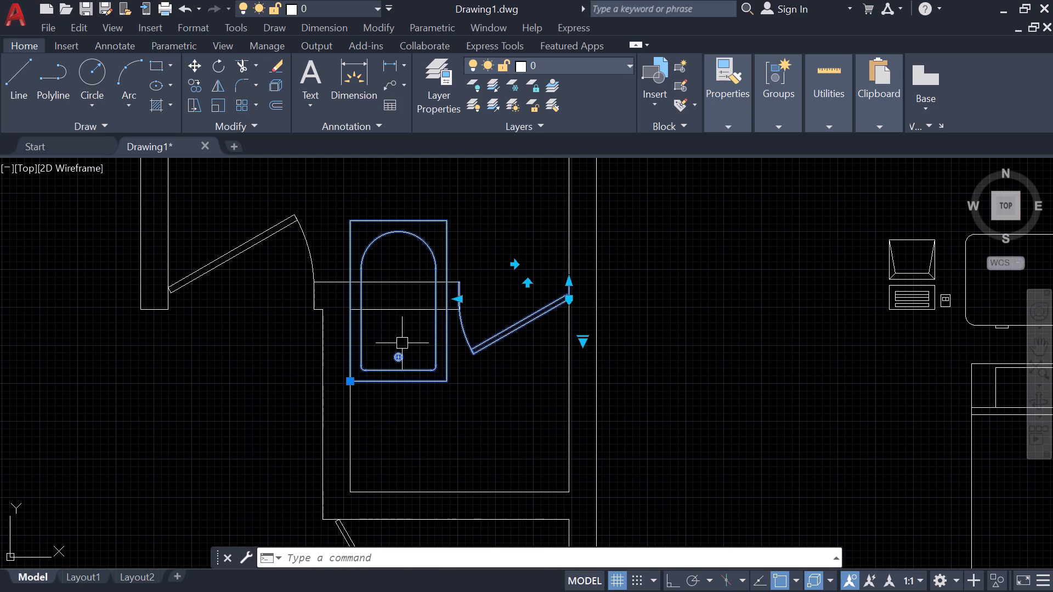
pyautogui.press('Escape')
pyautogui.click(454, 395)
pyautogui.click(404, 357)
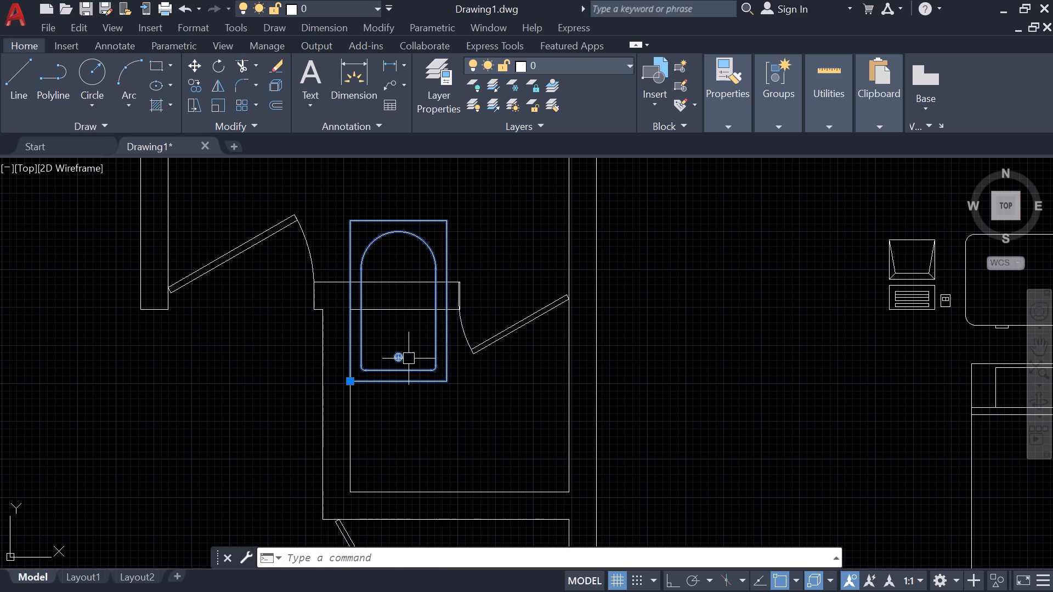
pyautogui.write('m')
pyautogui.press('space')
pyautogui.click(351, 386)
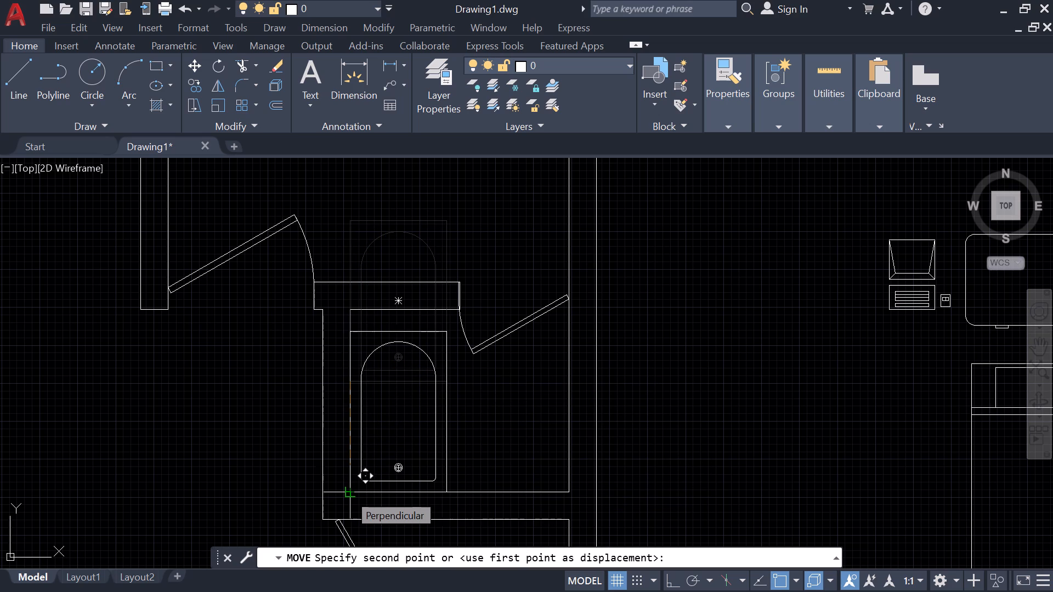
pyautogui.click(348, 493)
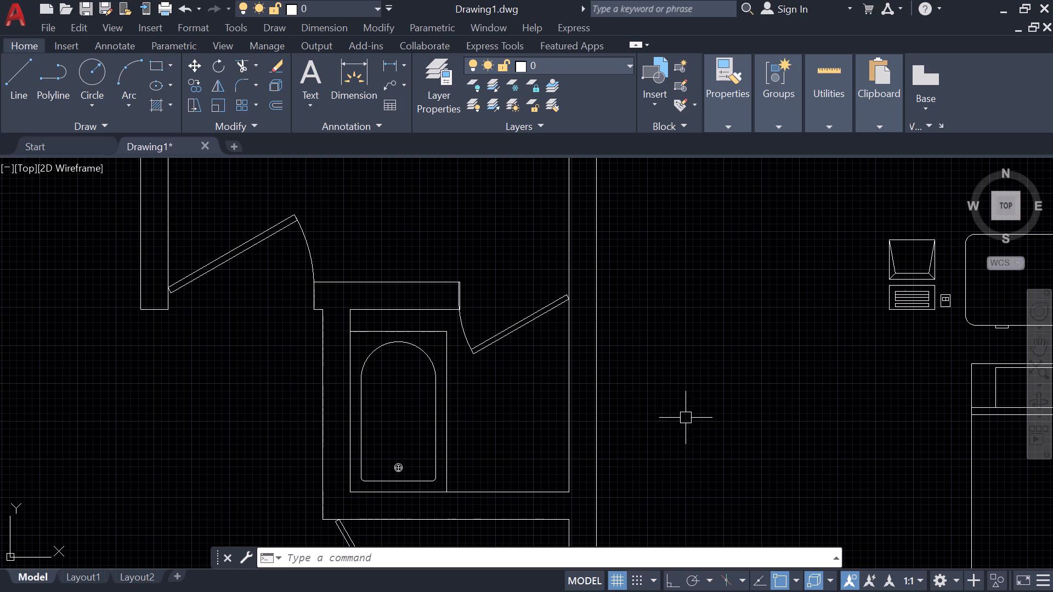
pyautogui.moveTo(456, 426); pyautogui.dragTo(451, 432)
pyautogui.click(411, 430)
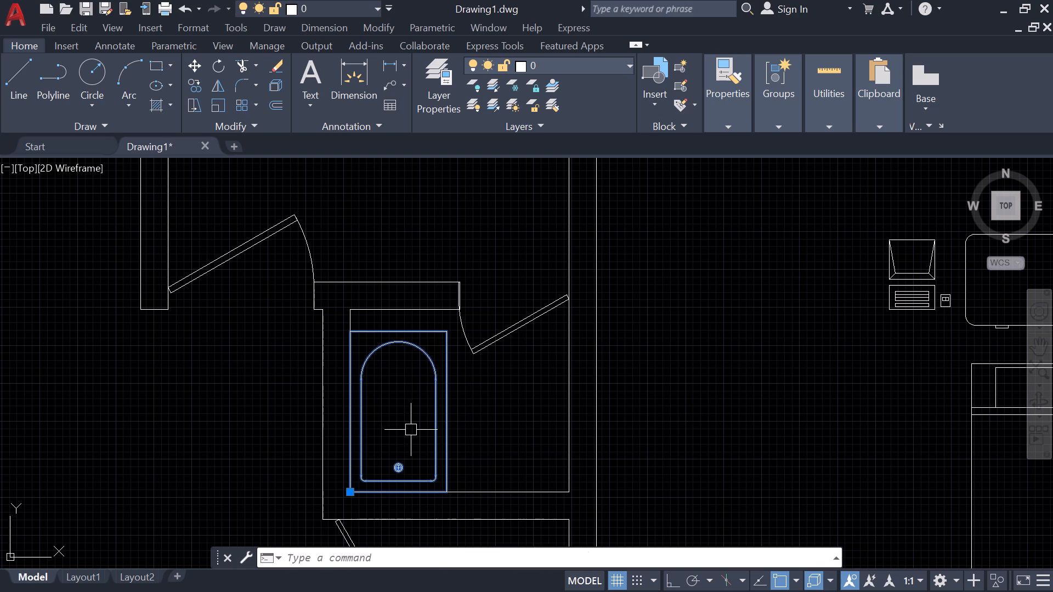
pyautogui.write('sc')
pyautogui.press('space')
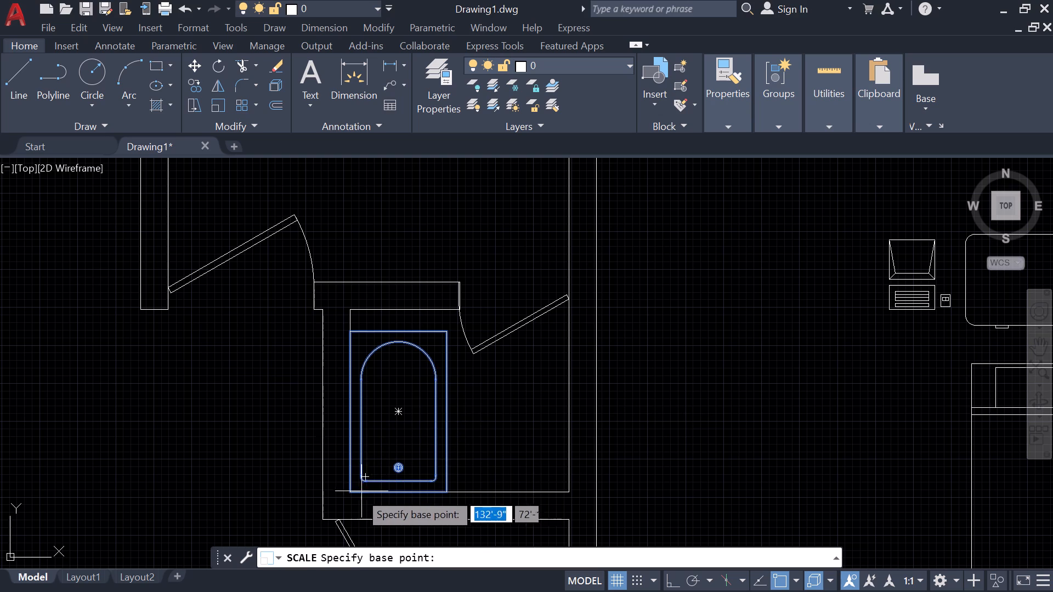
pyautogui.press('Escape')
# Copy the top-view toilet from the spare blocks into the upper small bathroom, to the right of the bathtub.
pyautogui.scroll(-3, 709, 430)
pyautogui.moveTo(772, 428); pyautogui.dragTo(295, 282, button='middle')
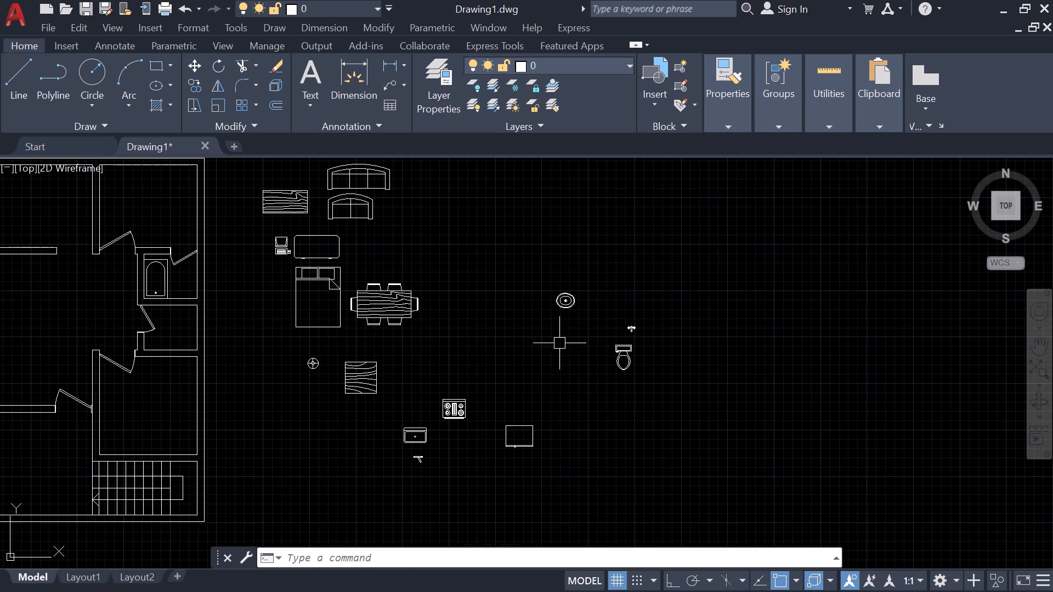
pyautogui.scroll(2, 631, 349)
pyautogui.click(644, 437)
pyautogui.click(559, 339)
pyautogui.write('co')
pyautogui.press('space')
pyautogui.click(597, 339)
pyautogui.scroll(-3, 230, 289)
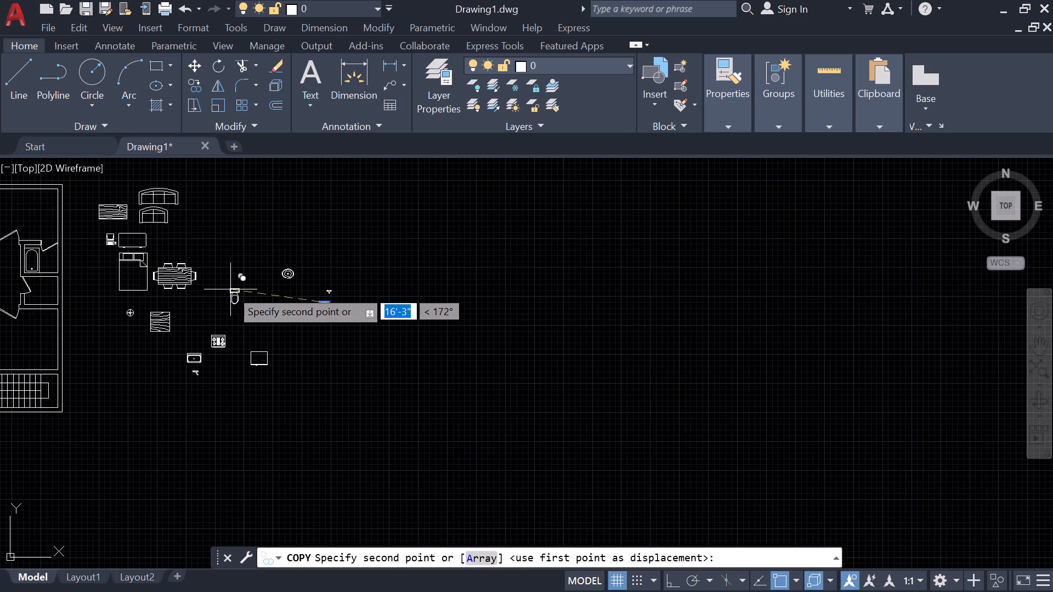
pyautogui.moveTo(230, 291); pyautogui.dragTo(615, 458, button='middle')
pyautogui.scroll(3, 416, 413)
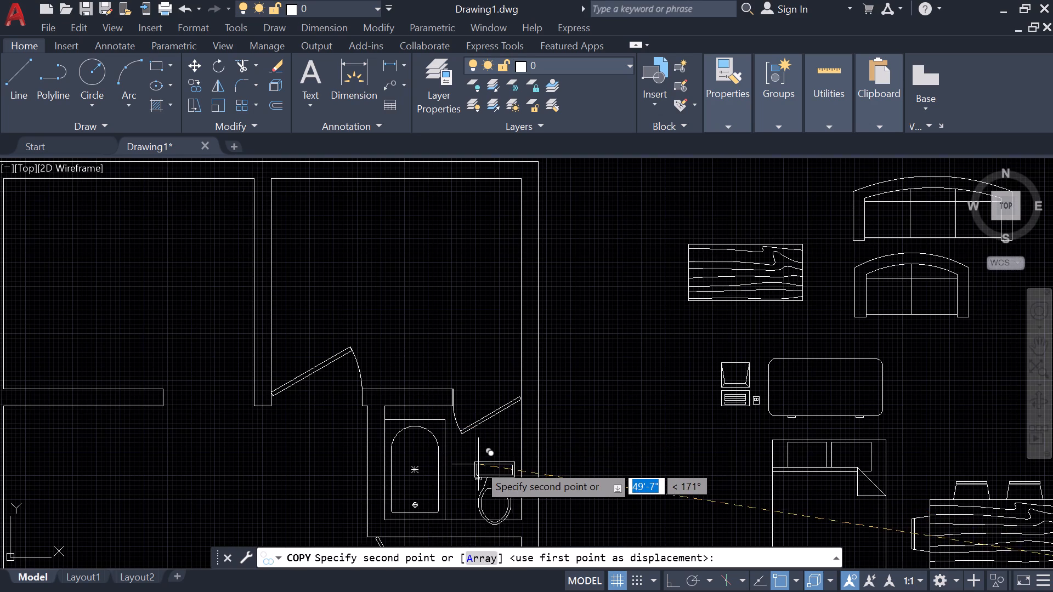
pyautogui.click(473, 452)
pyautogui.press('Escape')
# Rotate the copied toilet 180° about its tank with Ortho on, so the bowl points up.
pyautogui.click(490, 471)
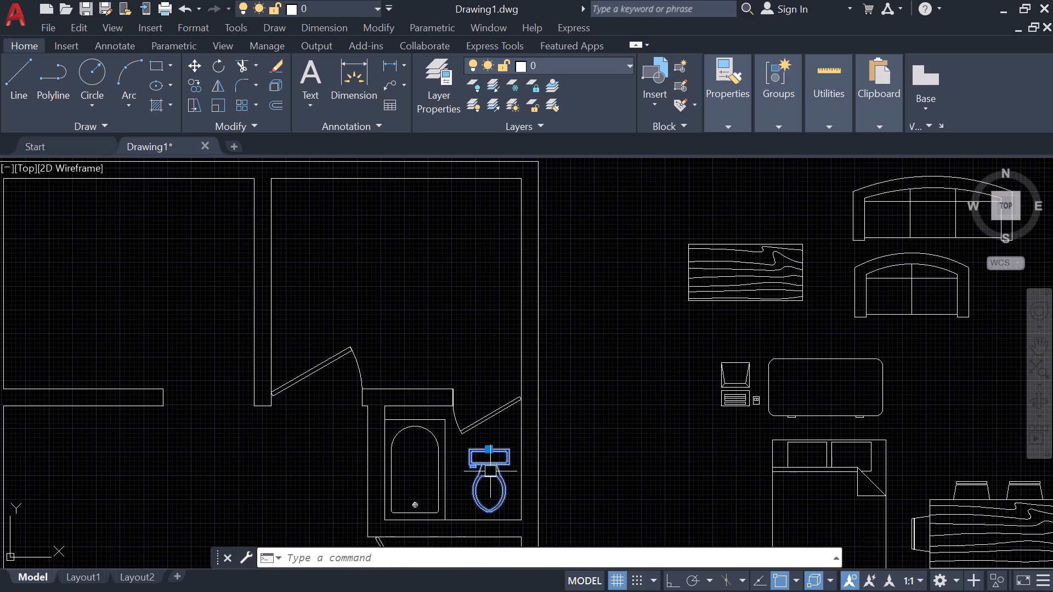
pyautogui.press('r')
pyautogui.write('o')
pyautogui.press('space')
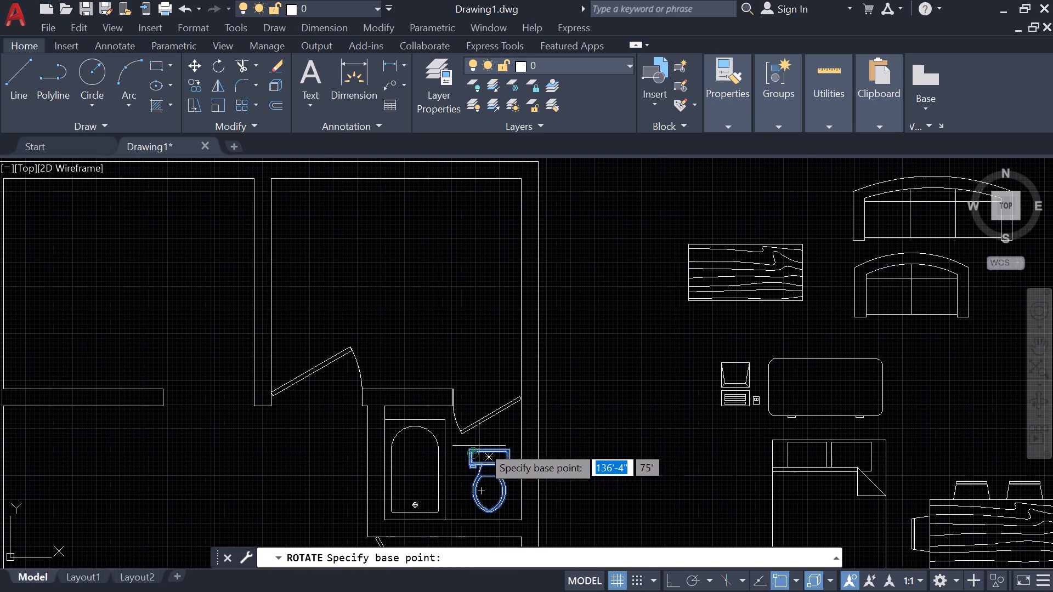
pyautogui.click(488, 454)
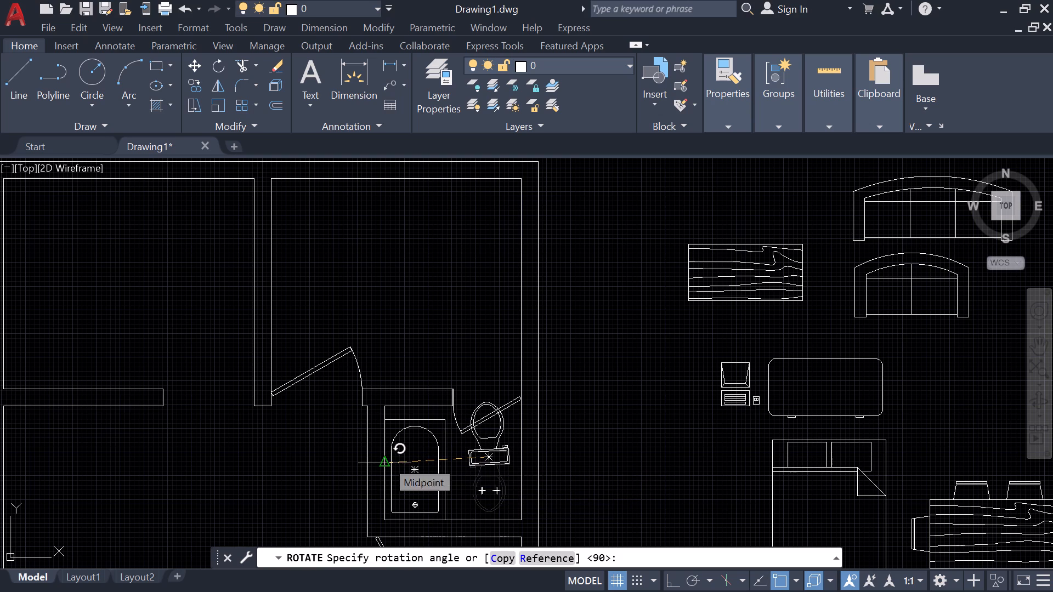
pyautogui.hotkey('shift', 'F8')
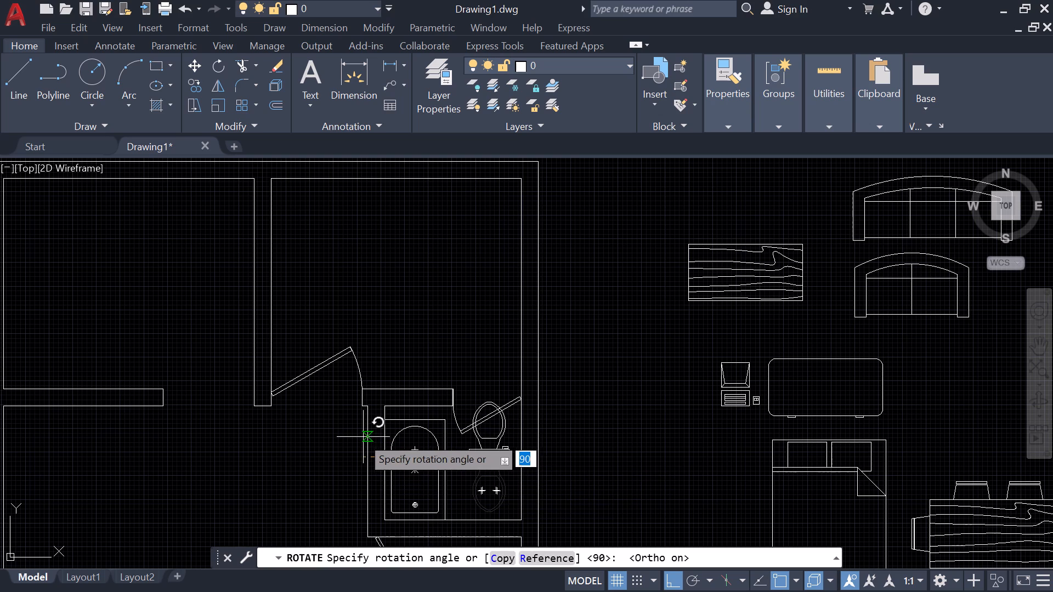
pyautogui.click(343, 437)
# Move the toilet by its tank's lower-left corner onto the bathroom's bottom wall, just right of the bathtub.
pyautogui.click(488, 484)
pyautogui.click(481, 449)
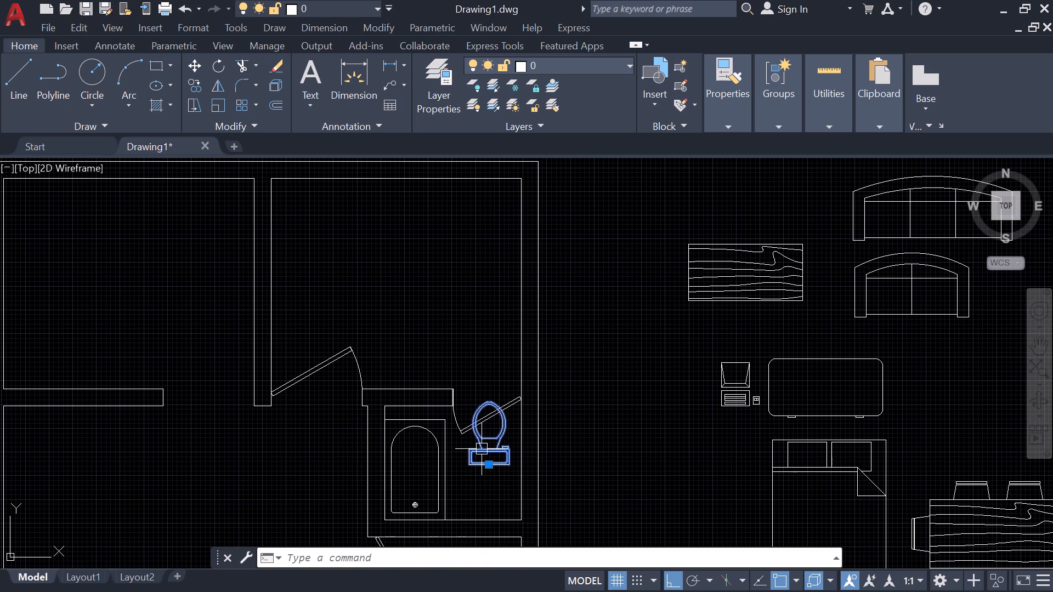
pyautogui.write('m')
pyautogui.press('space')
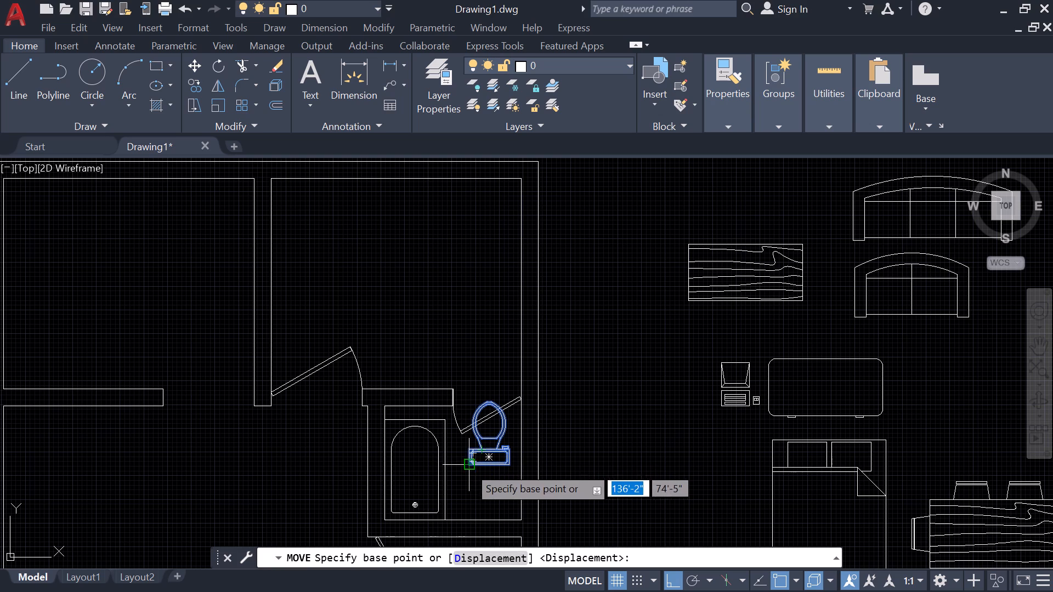
pyautogui.click(468, 466)
pyautogui.click(452, 520)
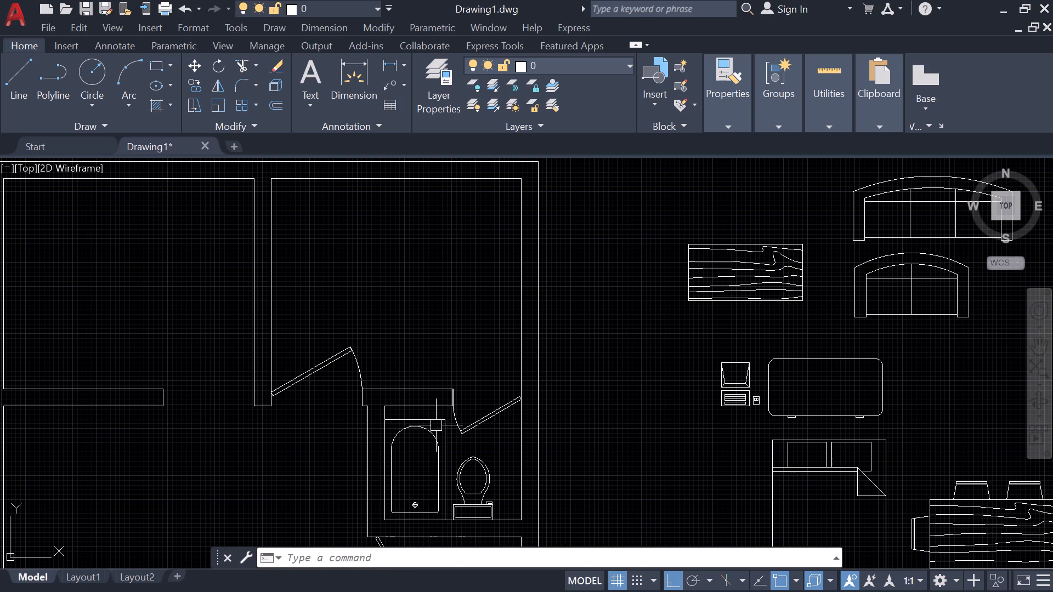
# Scale the bathtub up about its lower-left corner so it fills the height between the bathroom's bottom and top walls.
pyautogui.click(442, 439)
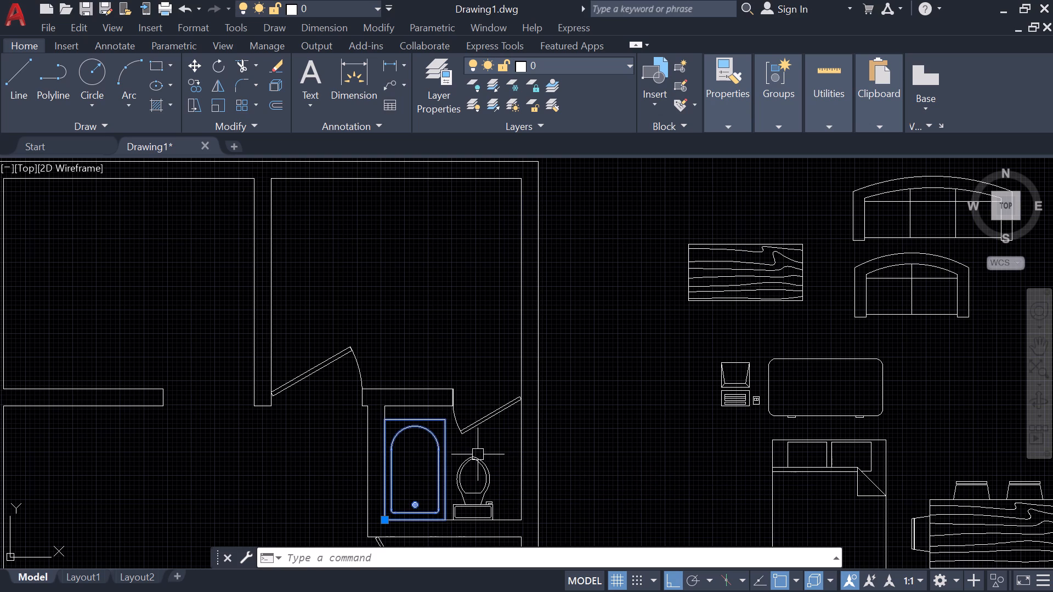
pyautogui.write('sc')
pyautogui.press('space')
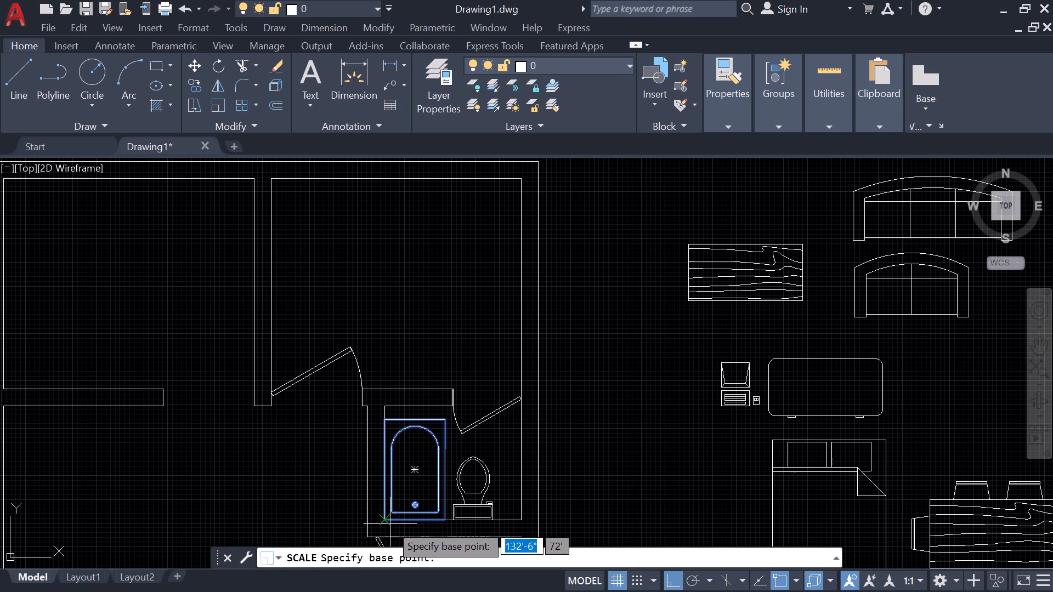
pyautogui.click(387, 517)
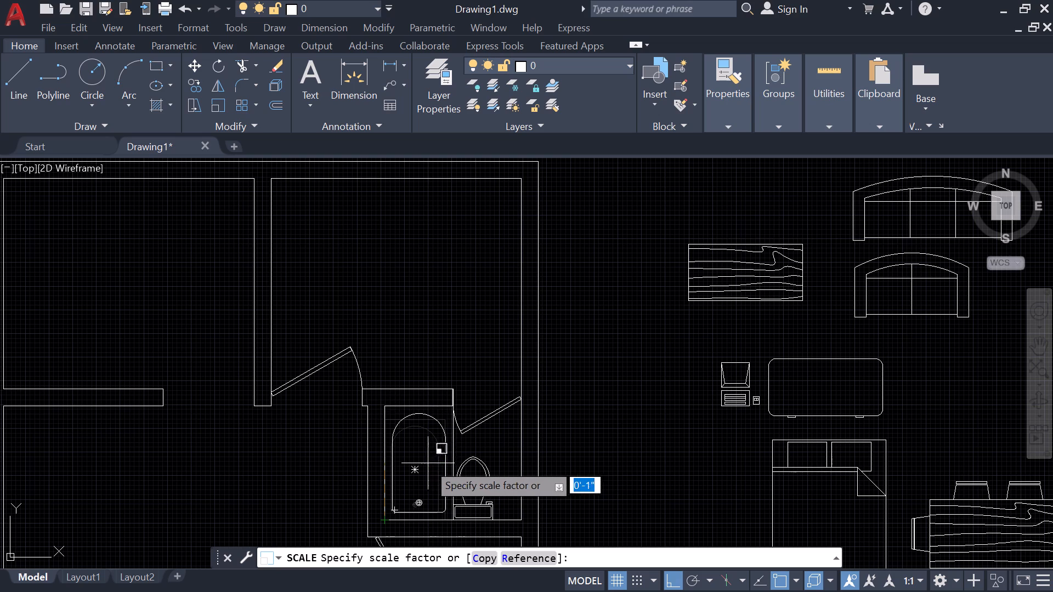
pyautogui.click(389, 464)
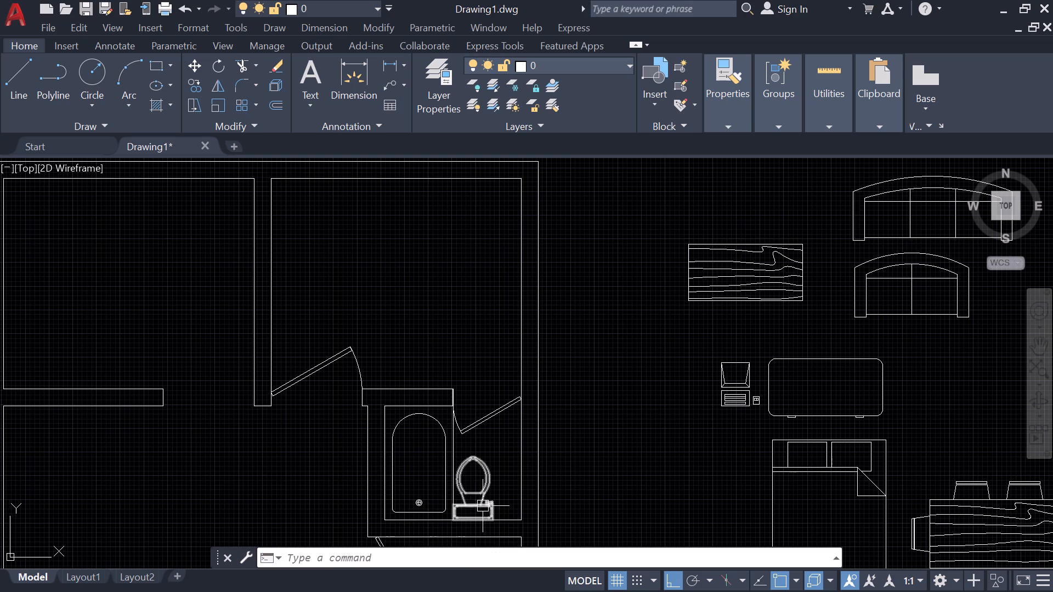
# Scale the toilet down about its tank's lower-left corner to roughly two thirds of its size.
pyautogui.click(483, 507)
pyautogui.write('sc')
pyautogui.press('space')
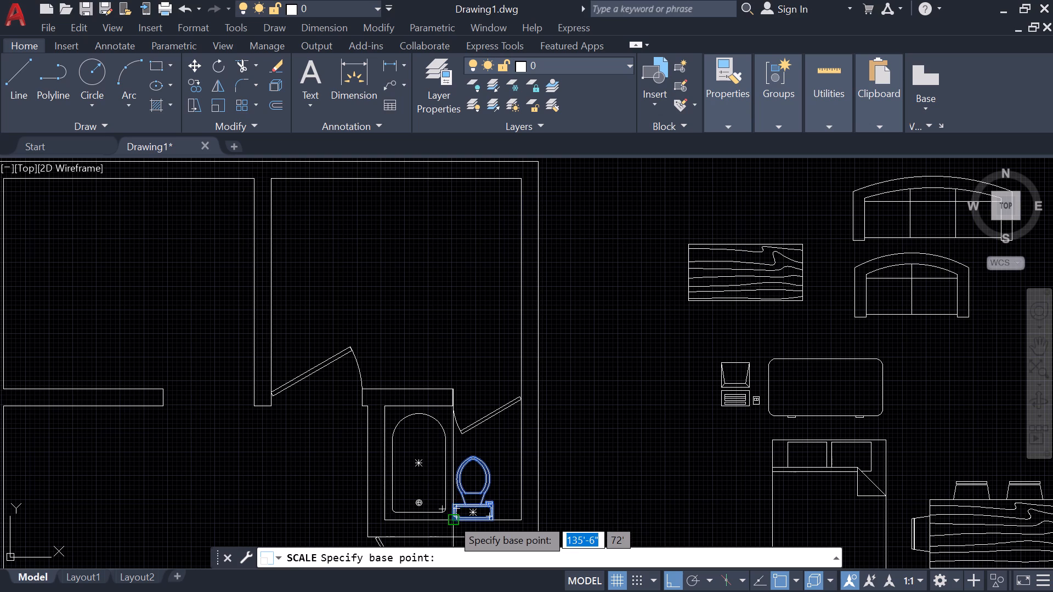
pyautogui.click(451, 518)
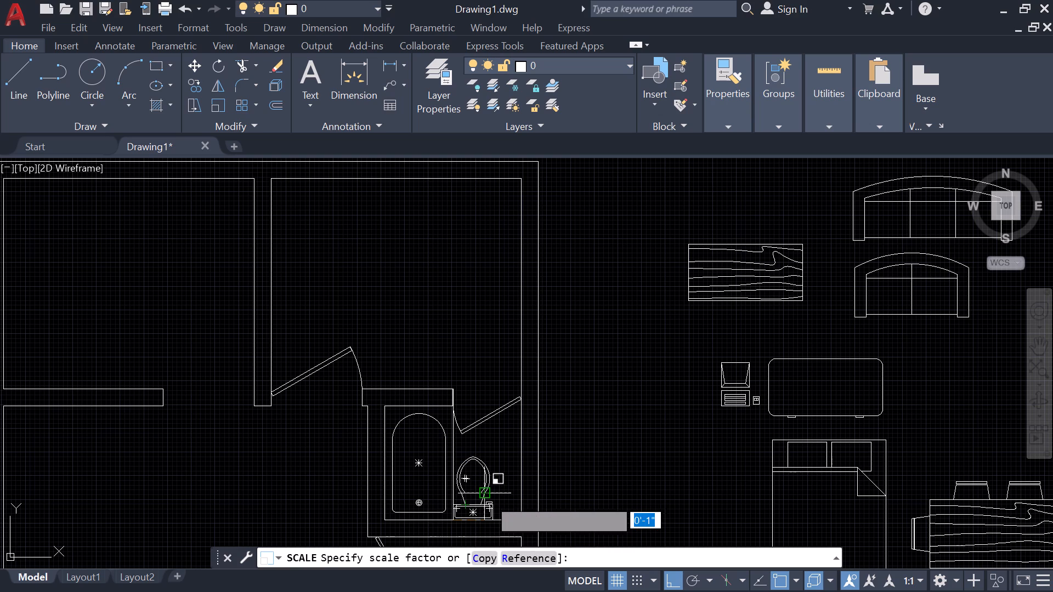
pyautogui.click(473, 514)
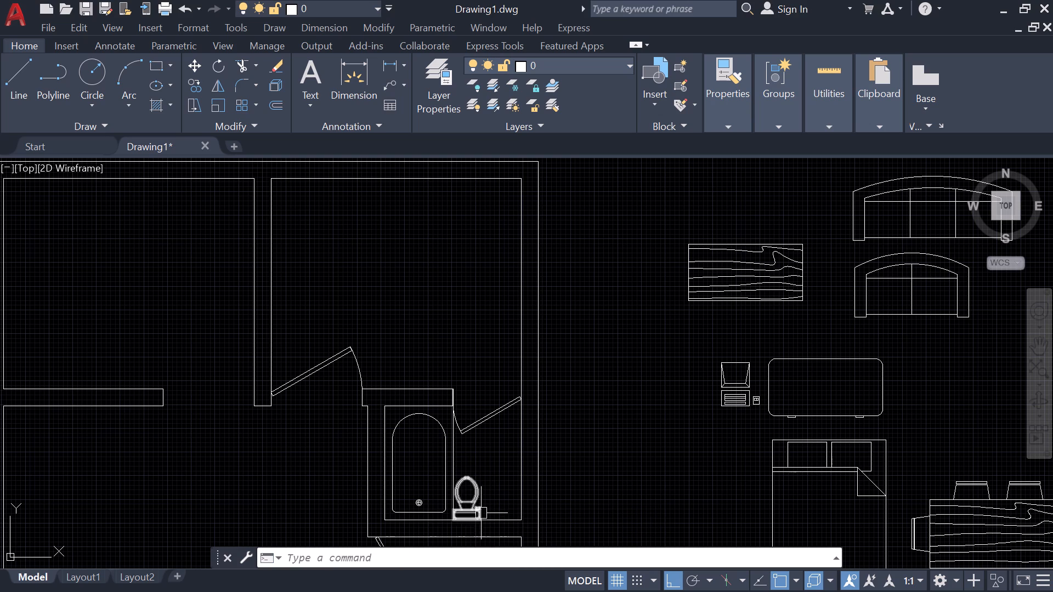
# Rotate the toilet 90° counterclockwise about its tank's upper-right corner so the bowl faces the bathtub.
pyautogui.click(480, 512)
pyautogui.press('r')
pyautogui.write('o')
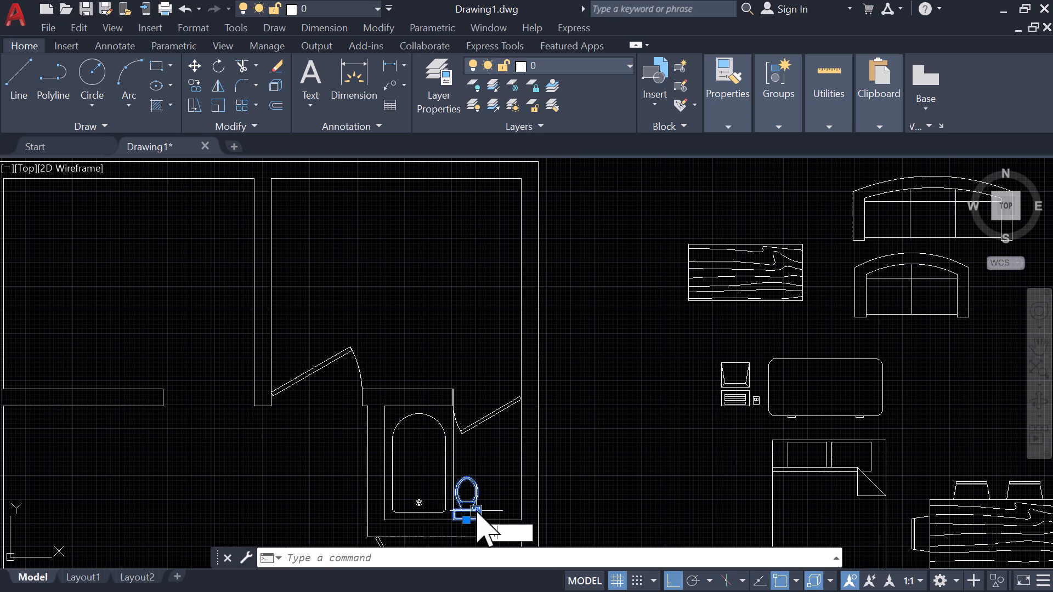
pyautogui.press('space')
pyautogui.click(479, 508)
pyautogui.click(478, 460)
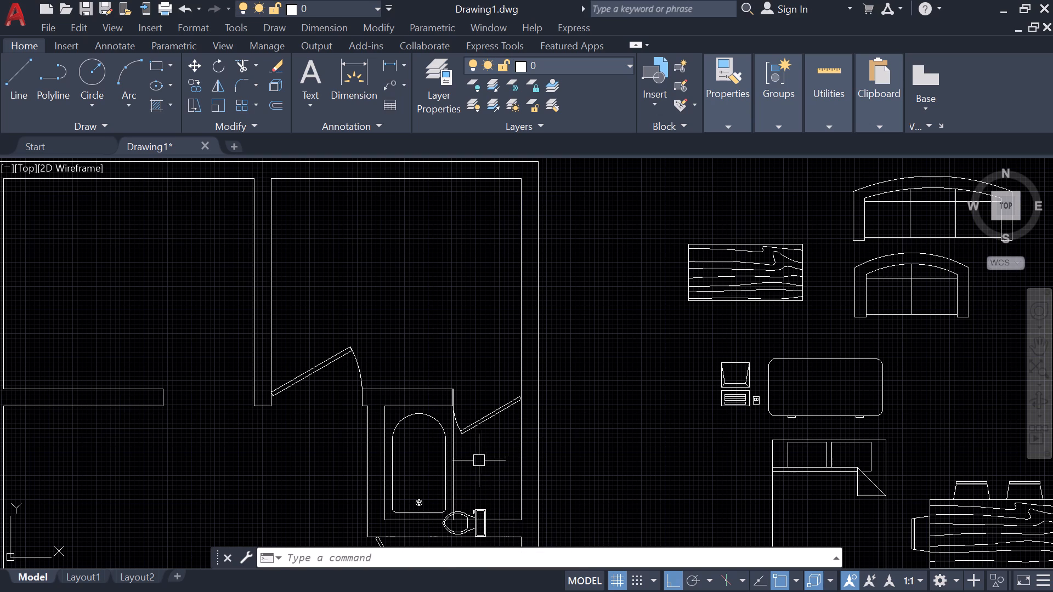
# Move the toilet up and right so the back of its tank sits flush against the bathroom's right wall.
pyautogui.click(478, 528)
pyautogui.write('m')
pyautogui.press('space')
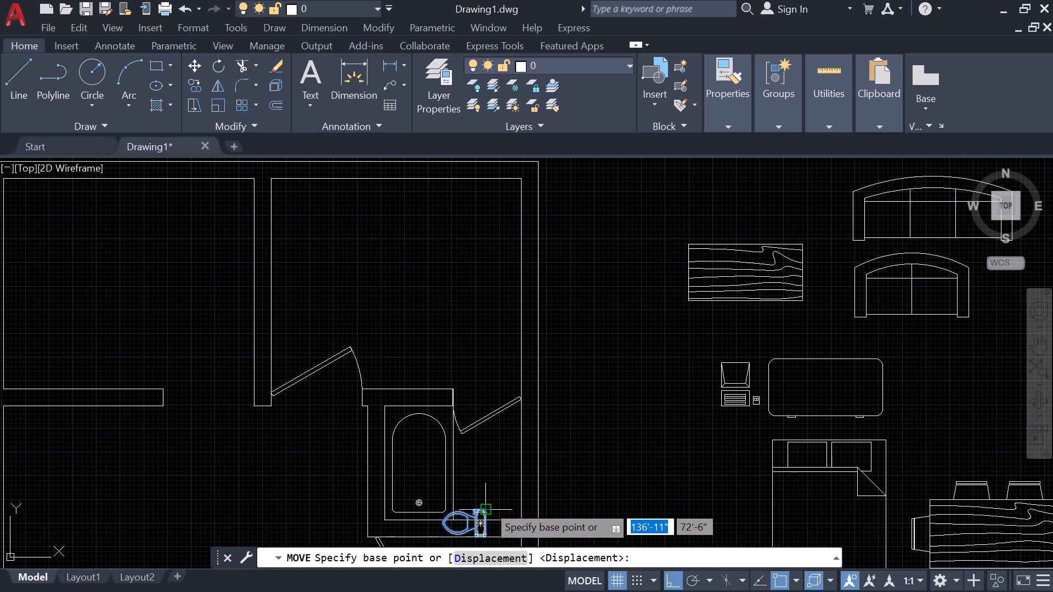
pyautogui.click(488, 505)
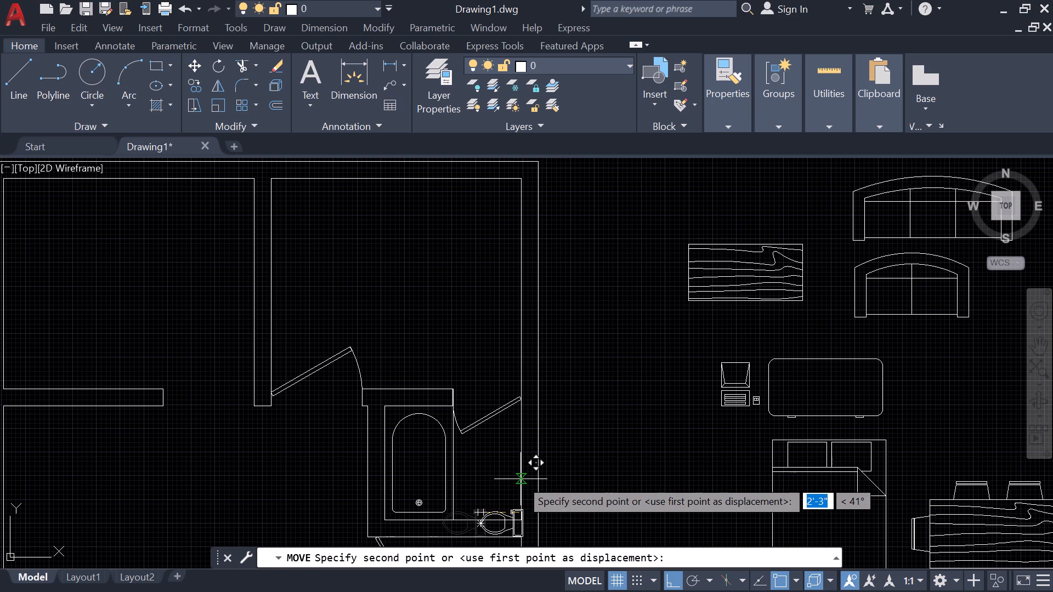
pyautogui.click(520, 479)
pyautogui.scroll(3, 513, 487)
pyautogui.click(513, 485)
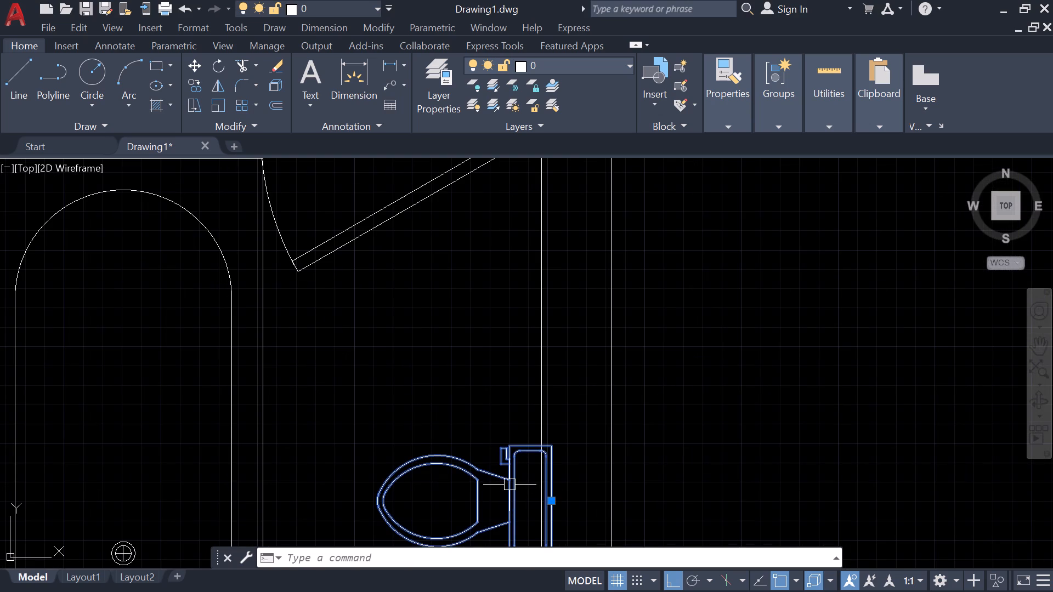
pyautogui.write('m')
pyautogui.press('space')
pyautogui.click(551, 447)
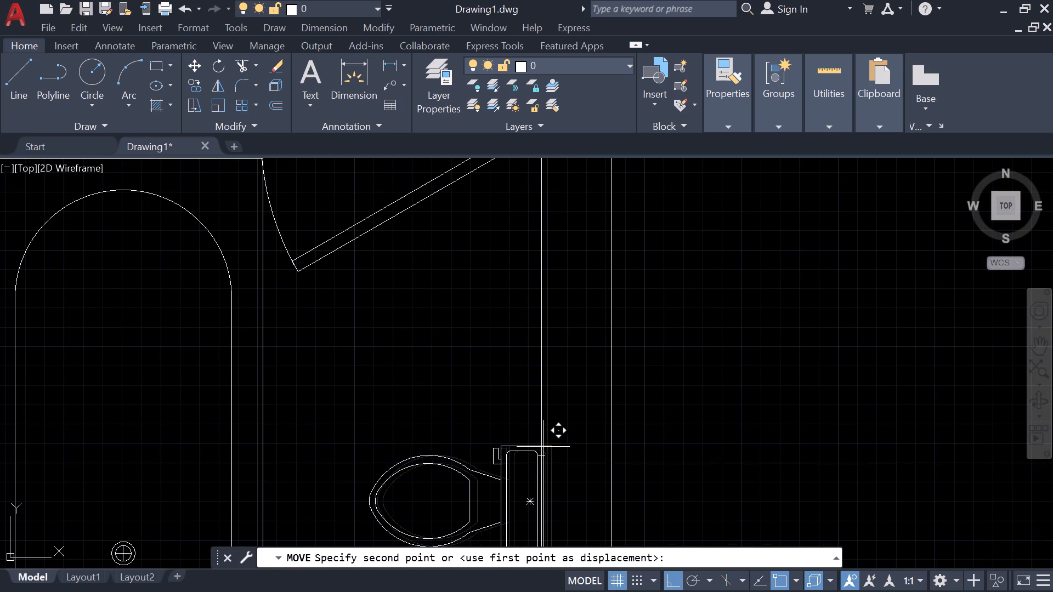
pyautogui.click(539, 447)
# Scale the toilet up about the midpoint of its tank's back edge on the right wall.
pyautogui.scroll(-1, 511, 479)
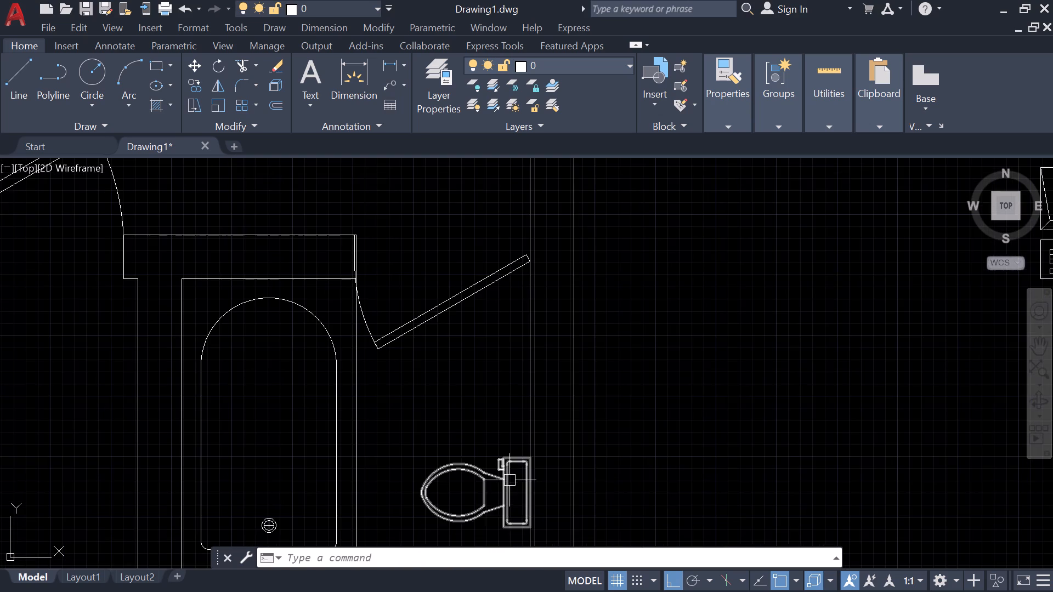
pyautogui.moveTo(509, 481); pyautogui.dragTo(553, 340, button='middle')
pyautogui.click(548, 387)
pyautogui.click(531, 347)
pyautogui.write('sc')
pyautogui.press('space')
pyautogui.click(570, 350)
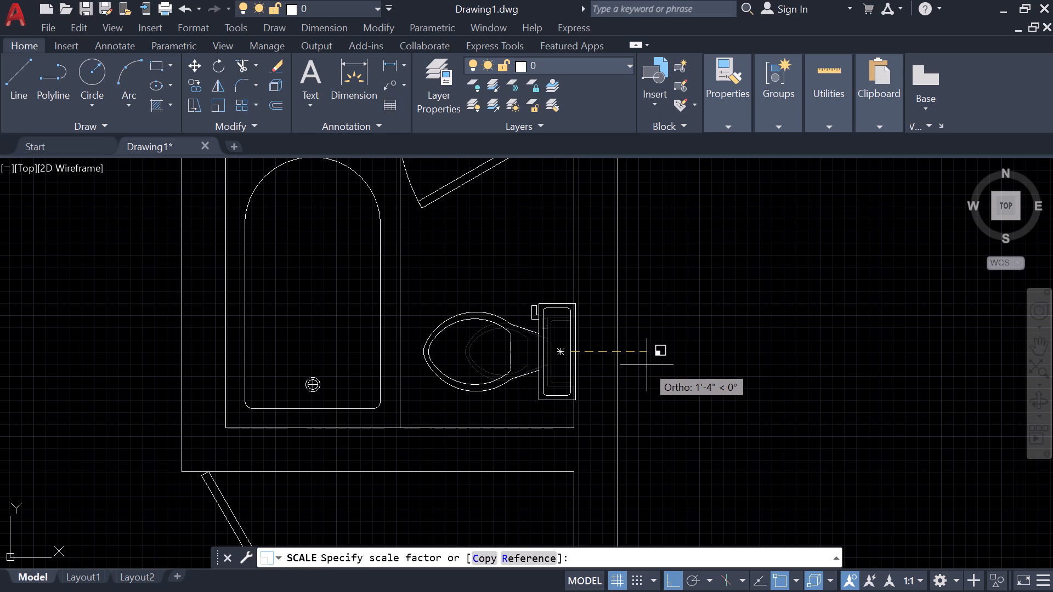
pyautogui.click(647, 365)
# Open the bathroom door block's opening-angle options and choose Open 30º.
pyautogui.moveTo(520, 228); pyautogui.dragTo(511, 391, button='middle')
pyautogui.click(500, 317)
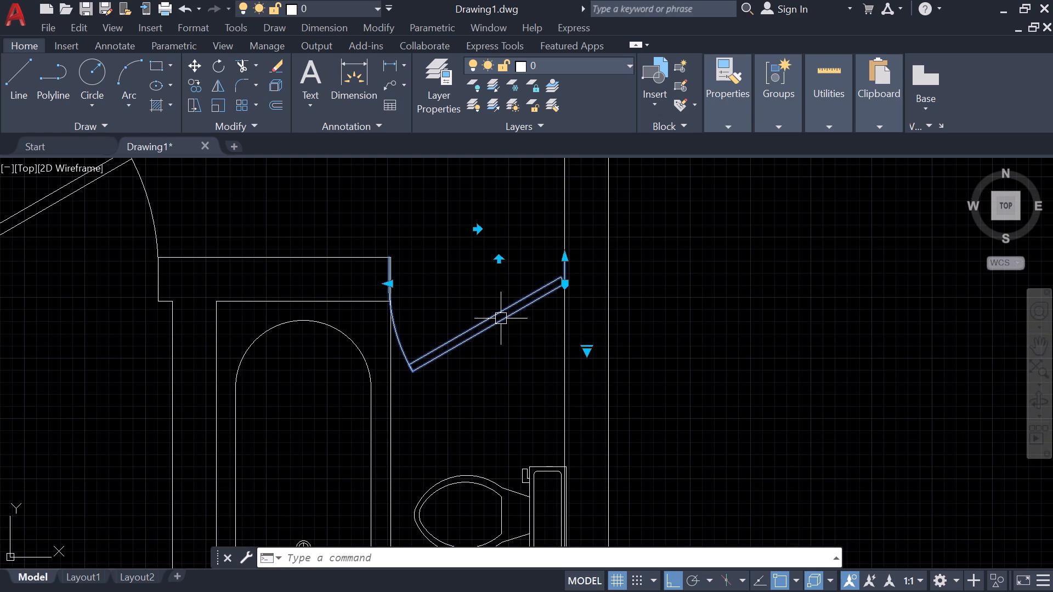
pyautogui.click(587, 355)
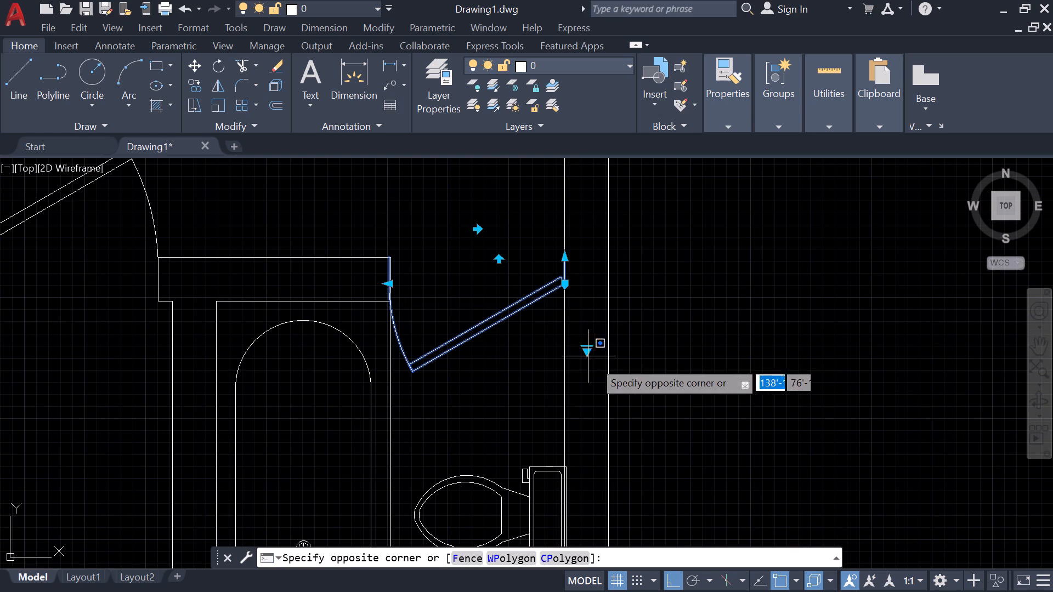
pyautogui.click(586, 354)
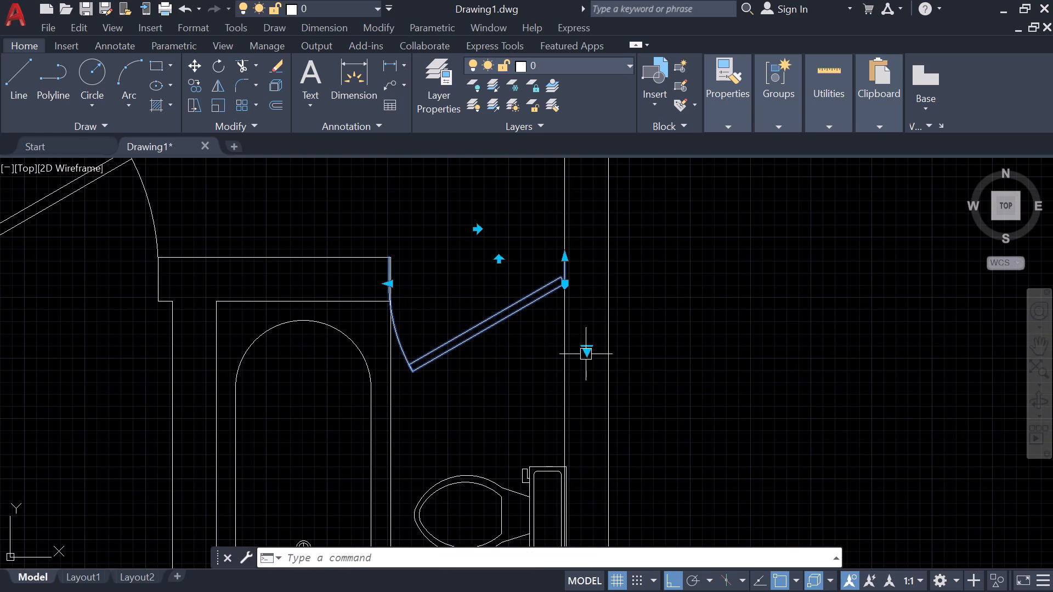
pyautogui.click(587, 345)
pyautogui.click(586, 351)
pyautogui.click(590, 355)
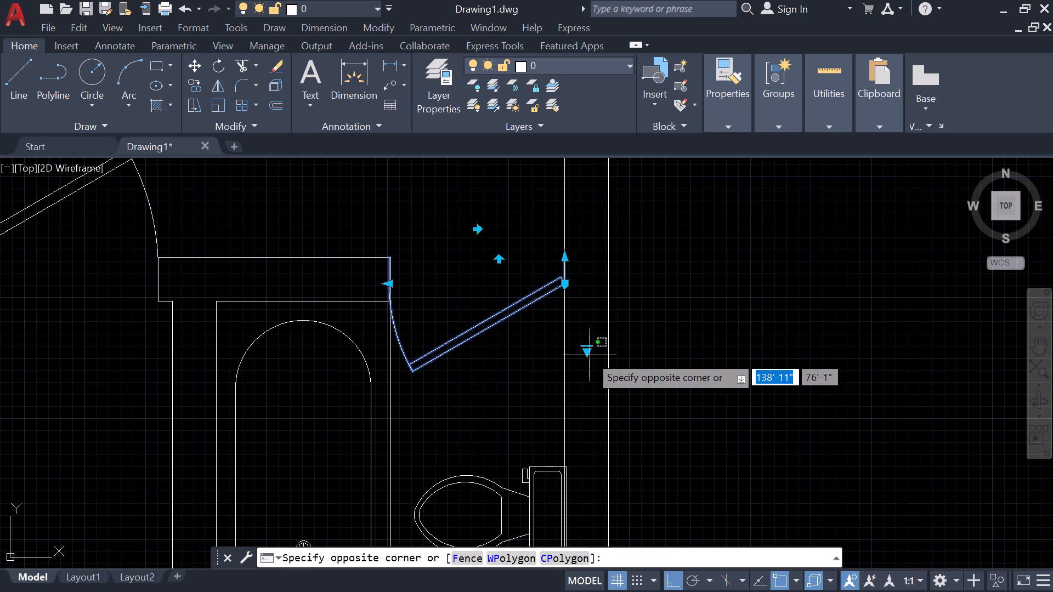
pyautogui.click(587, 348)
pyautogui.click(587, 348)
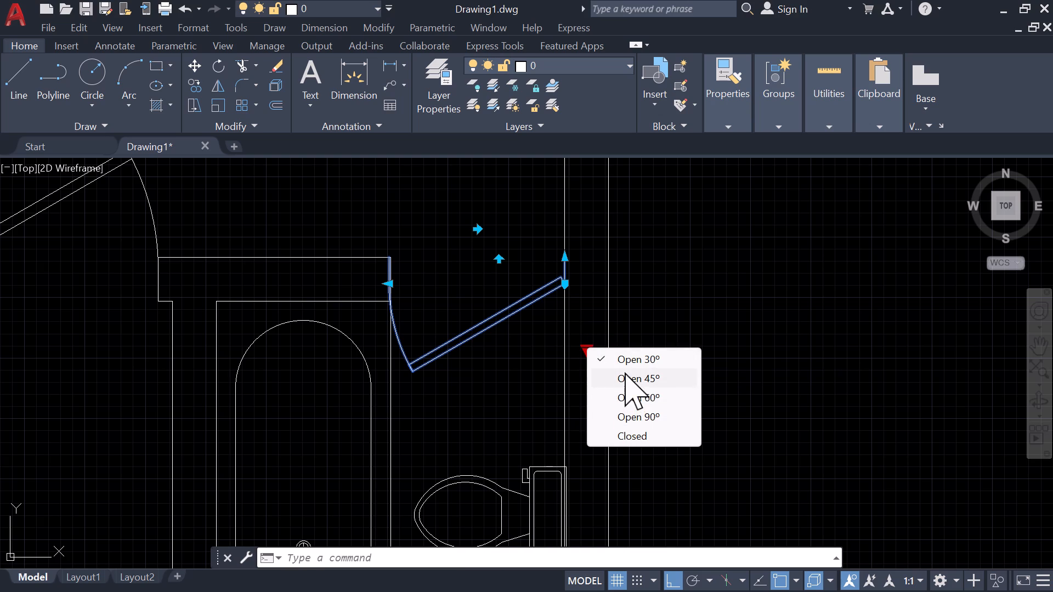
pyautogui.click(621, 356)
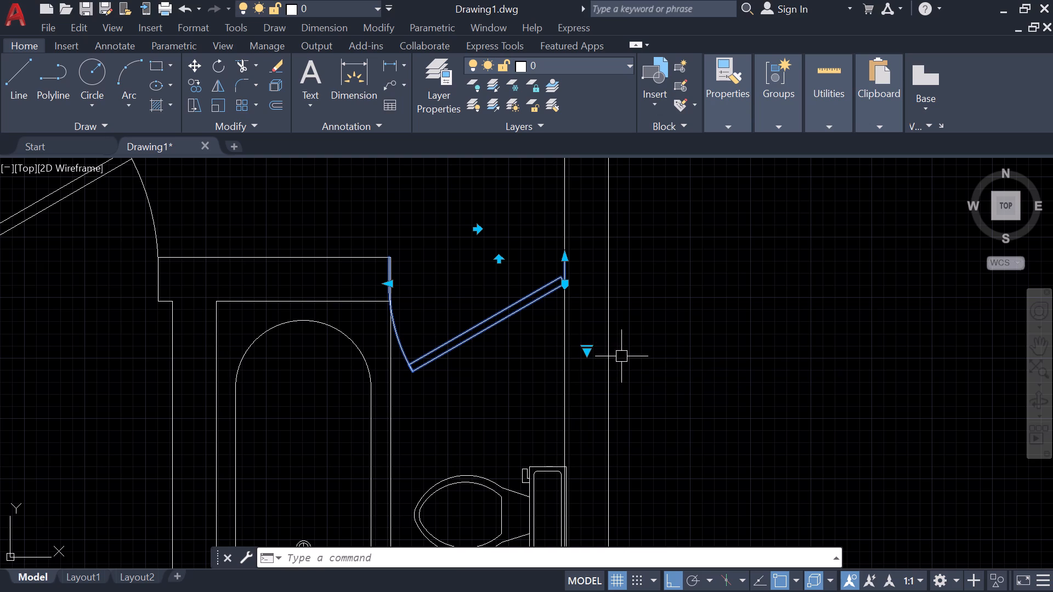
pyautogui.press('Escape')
# Copy the oval washbasin by its centre into the bathroom, between the door and the toilet, with Ortho off.
pyautogui.scroll(-2, 592, 358)
pyautogui.moveTo(705, 381); pyautogui.dragTo(190, 330, button='middle')
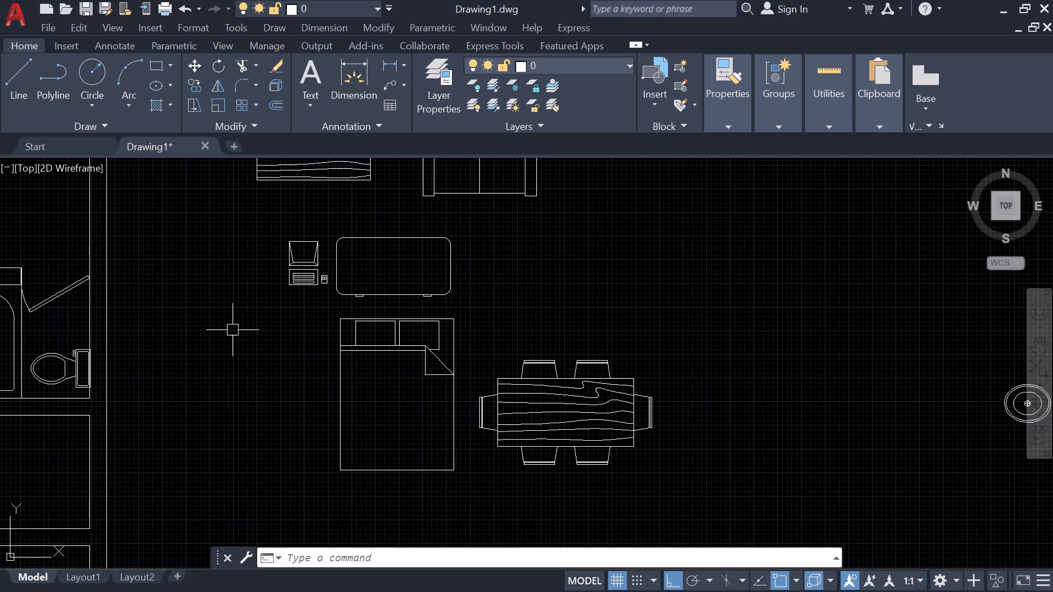
pyautogui.moveTo(727, 342); pyautogui.dragTo(332, 370, button='middle')
pyautogui.moveTo(663, 465); pyautogui.dragTo(660, 475)
pyautogui.click(587, 372)
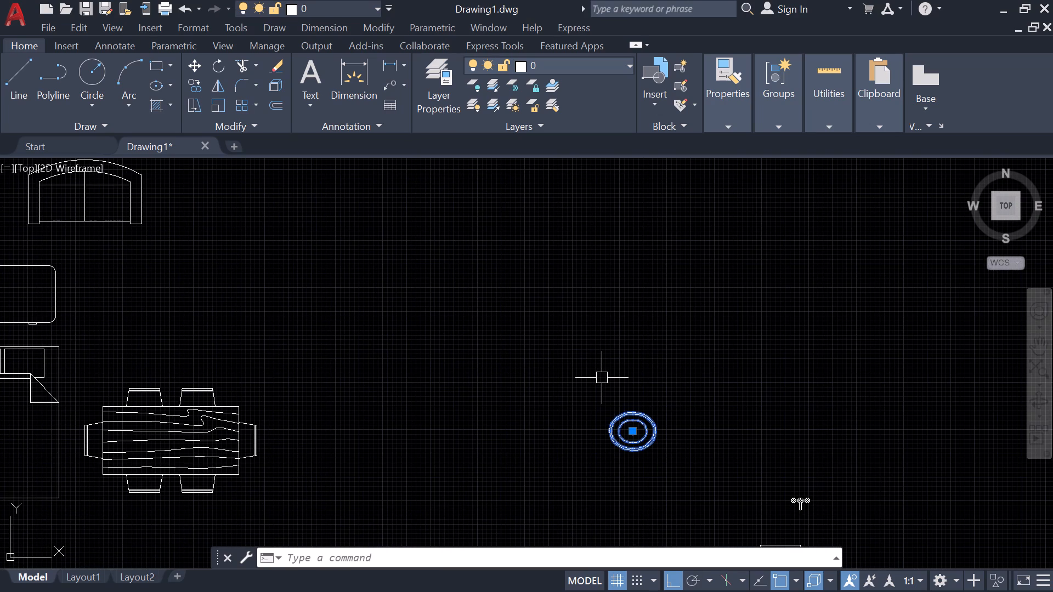
pyautogui.press('c')
pyautogui.write('o')
pyautogui.press('space')
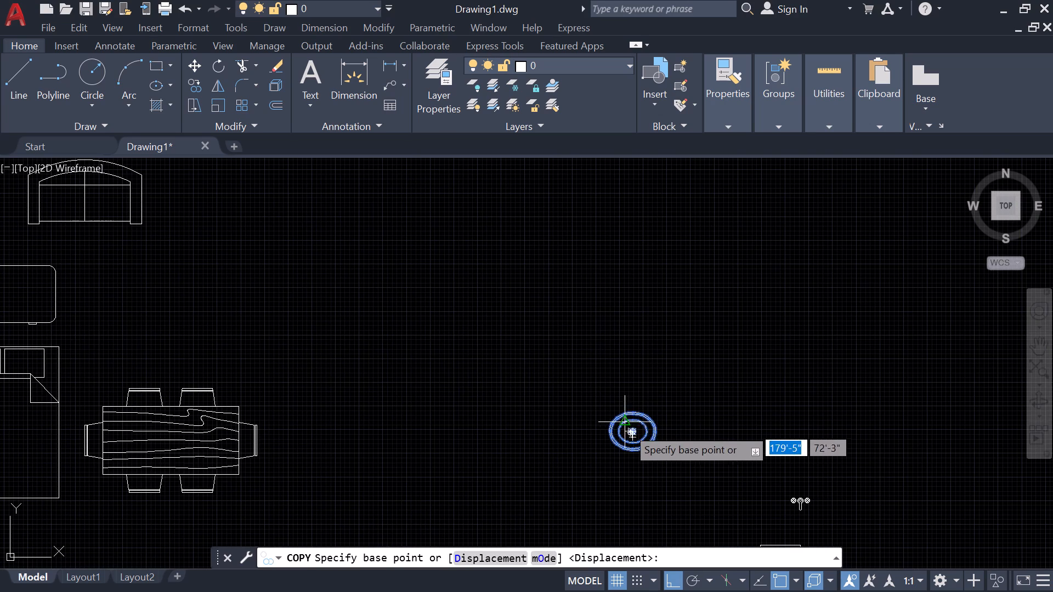
pyautogui.click(636, 431)
pyautogui.scroll(-2, 291, 425)
pyautogui.moveTo(283, 409); pyautogui.dragTo(444, 529, button='middle')
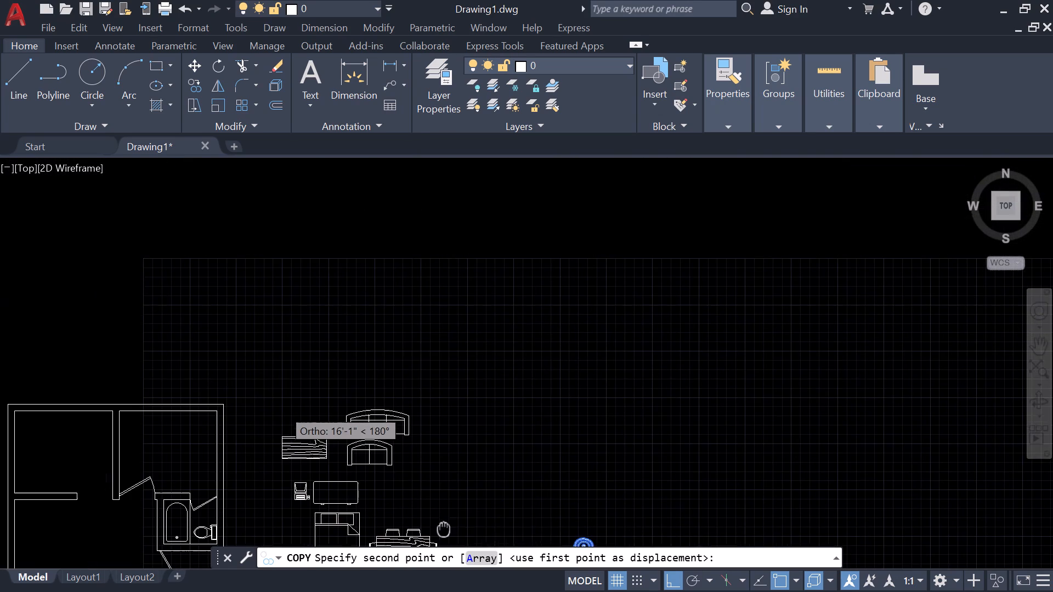
pyautogui.hotkey('shift', 'F8')
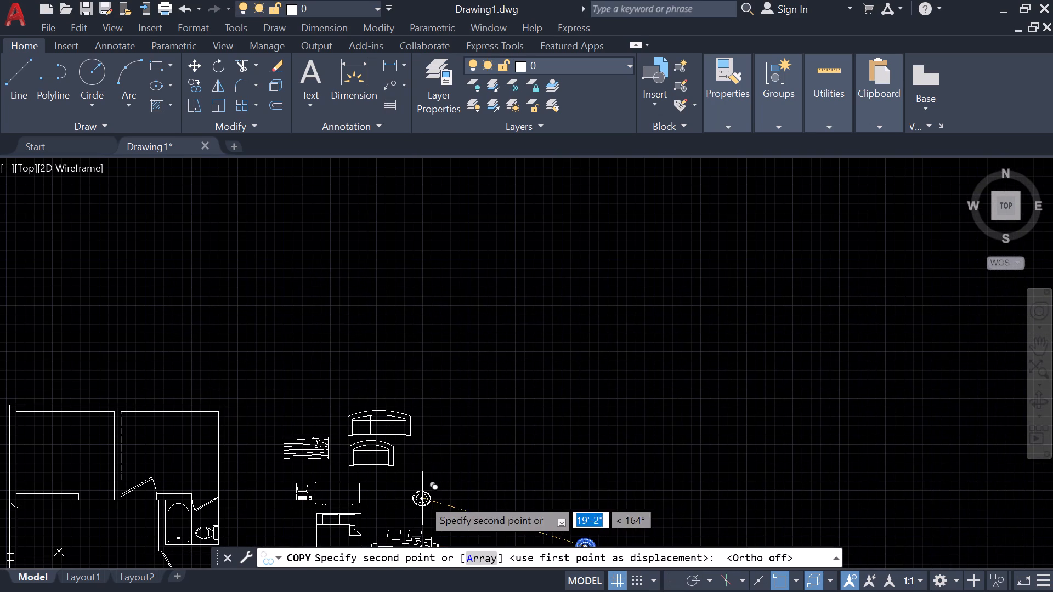
pyautogui.scroll(5, 207, 517)
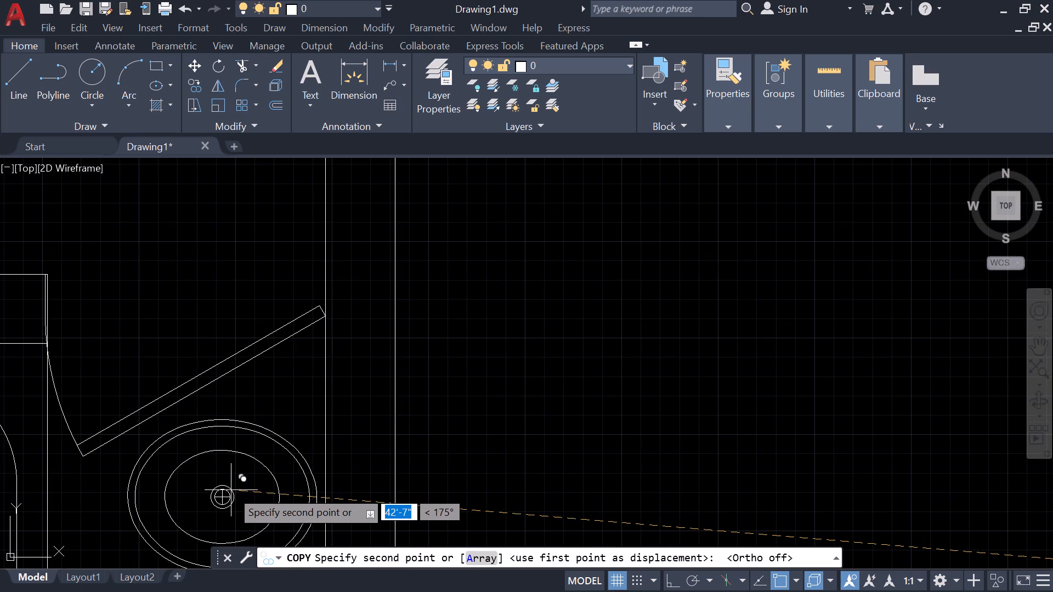
pyautogui.click(231, 494)
pyautogui.press('Escape')
# Rotate the bathroom washbasin 90° clockwise about its drain centre with Ortho on, so its long axis parallels the right wall.
pyautogui.click(263, 519)
pyautogui.click(295, 536)
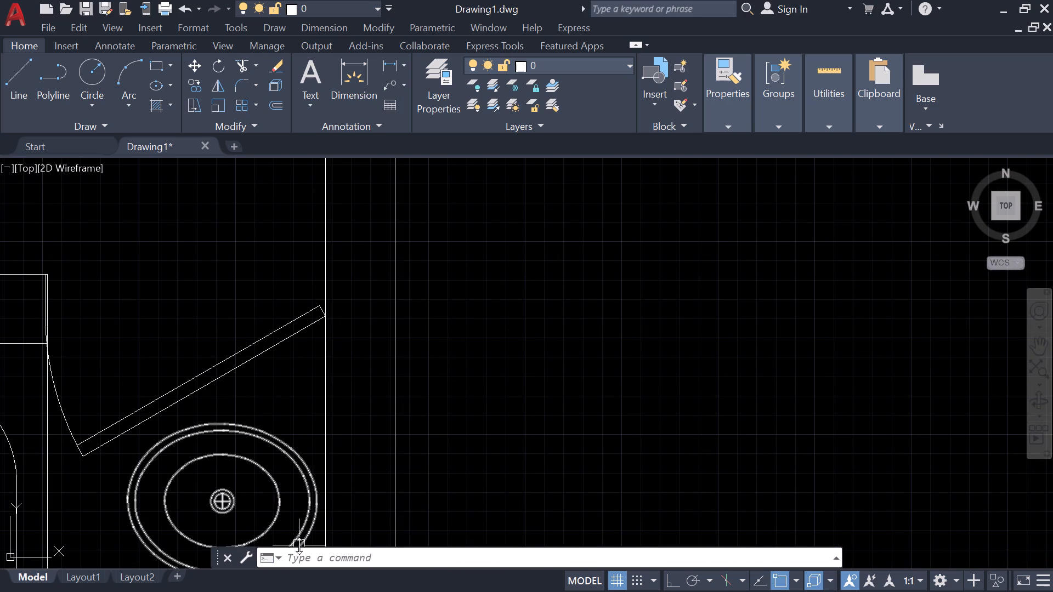
pyautogui.click(299, 548)
pyautogui.click(270, 511)
pyautogui.scroll(-2, 268, 511)
pyautogui.moveTo(287, 504); pyautogui.dragTo(403, 439, button='middle')
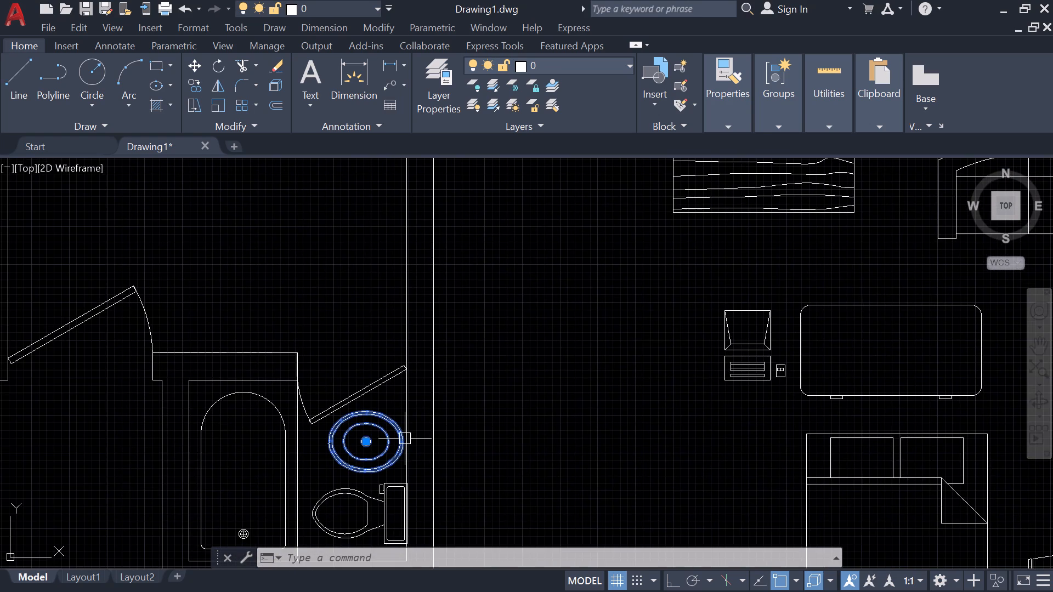
pyautogui.write('ro')
pyautogui.press('space')
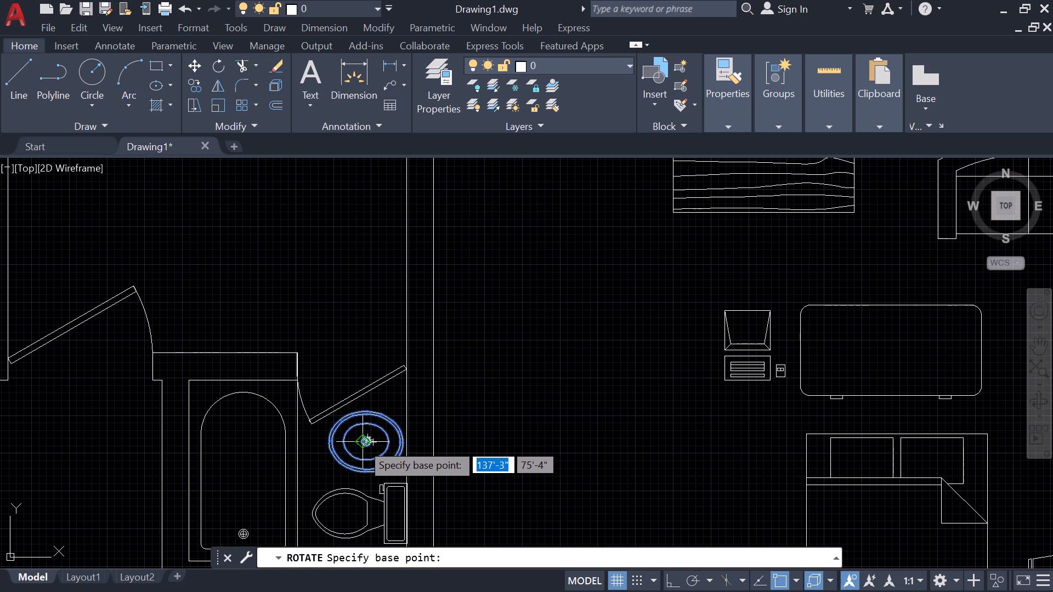
pyautogui.click(365, 443)
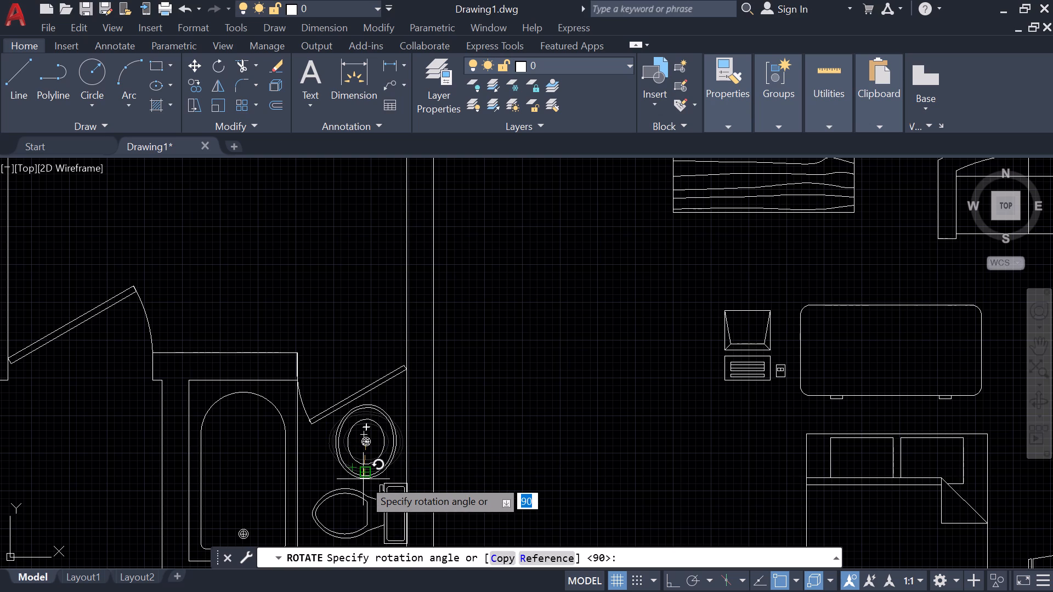
pyautogui.hotkey('shift', 'F8')
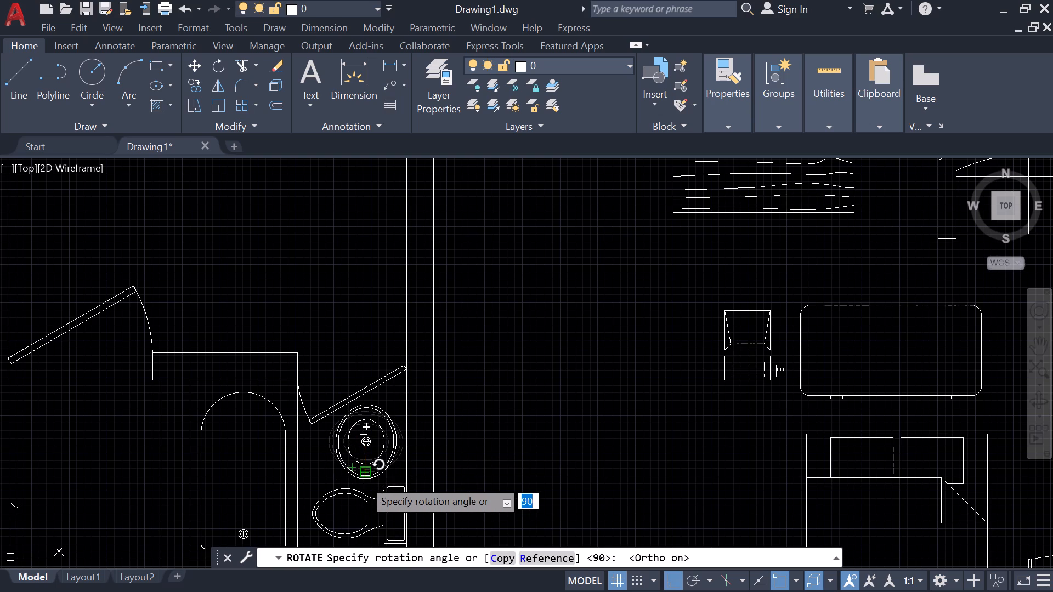
pyautogui.click(364, 479)
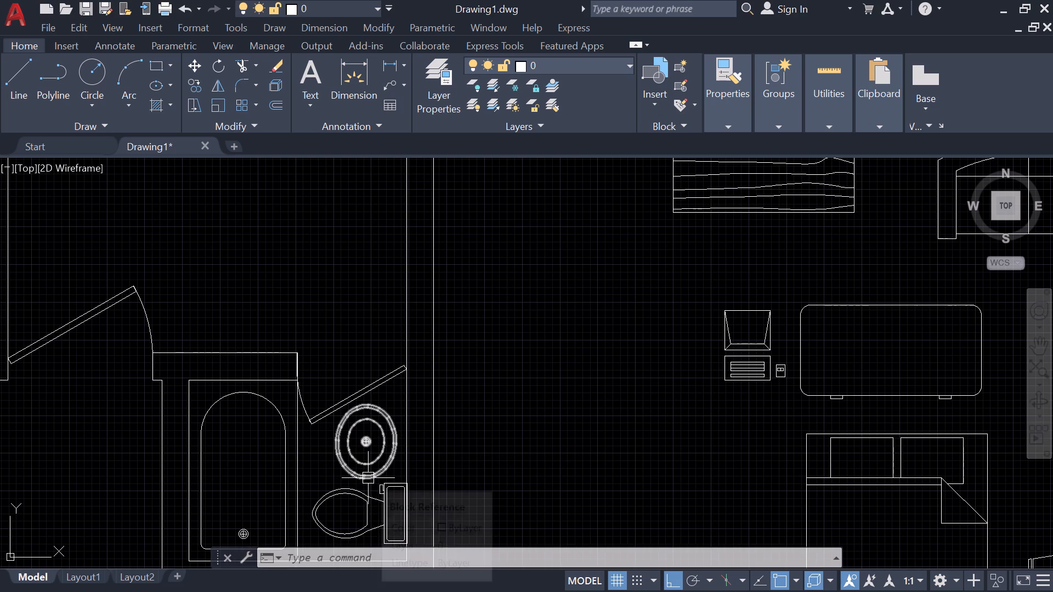
# Scale the bathroom washbasin down about its drain centre to roughly 40% of its size.
pyautogui.write('sc')
pyautogui.press('space')
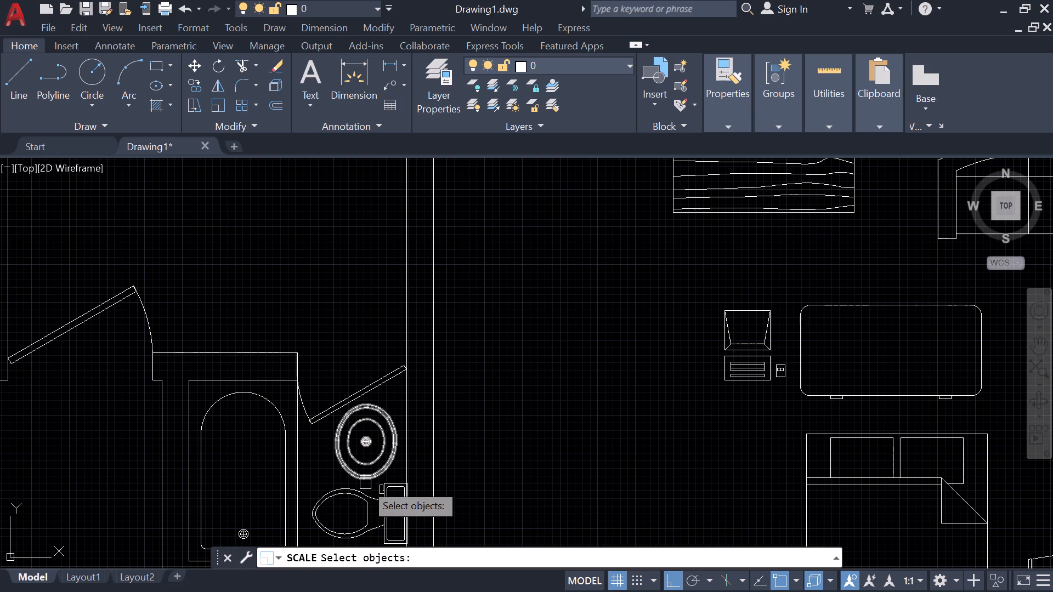
pyautogui.click(365, 471)
pyautogui.press('space')
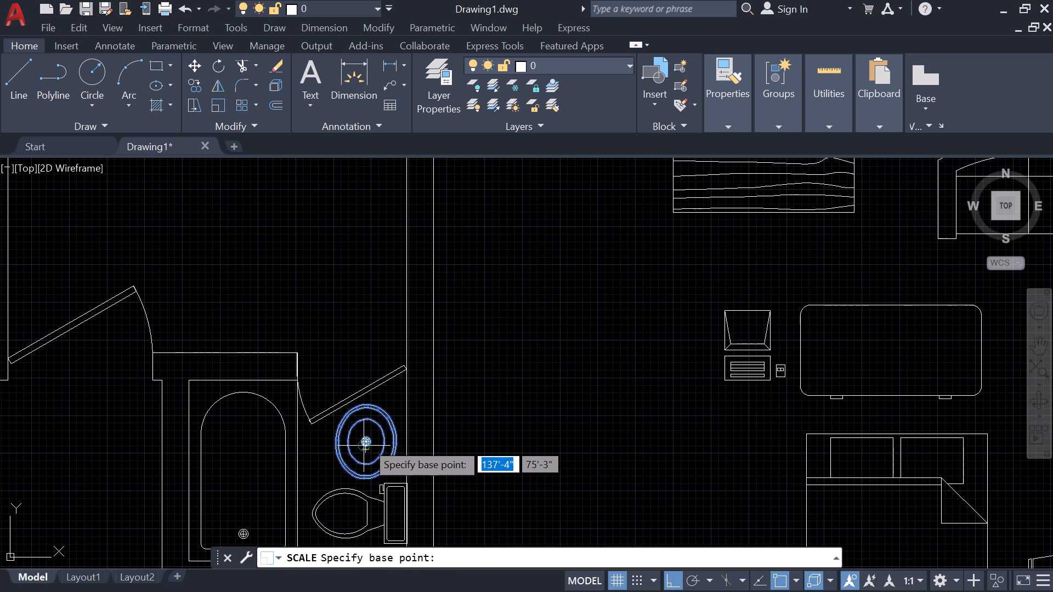
pyautogui.scroll(5, 369, 439)
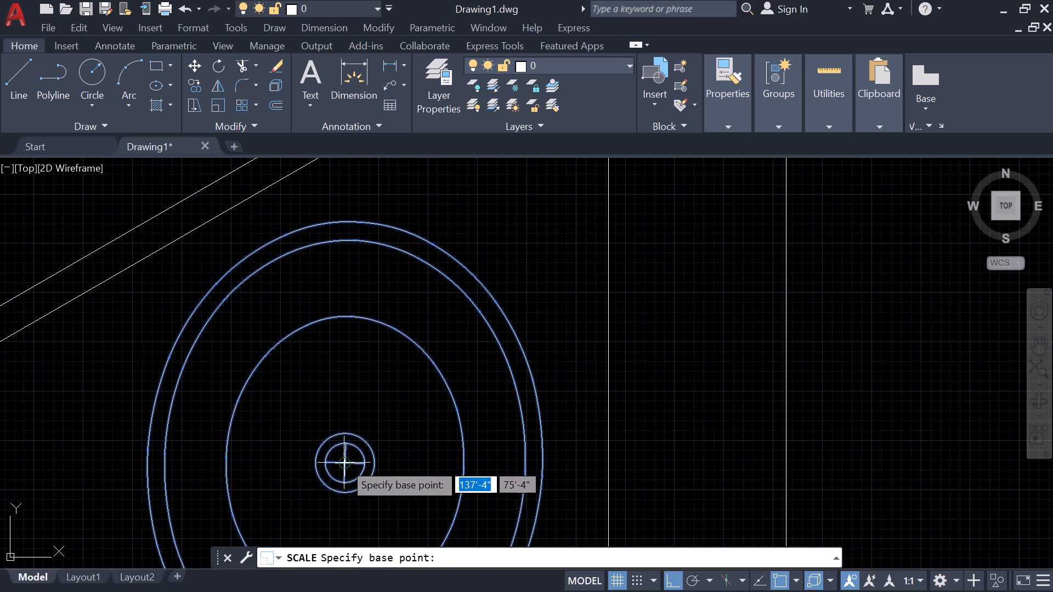
pyautogui.click(344, 463)
pyautogui.click(448, 468)
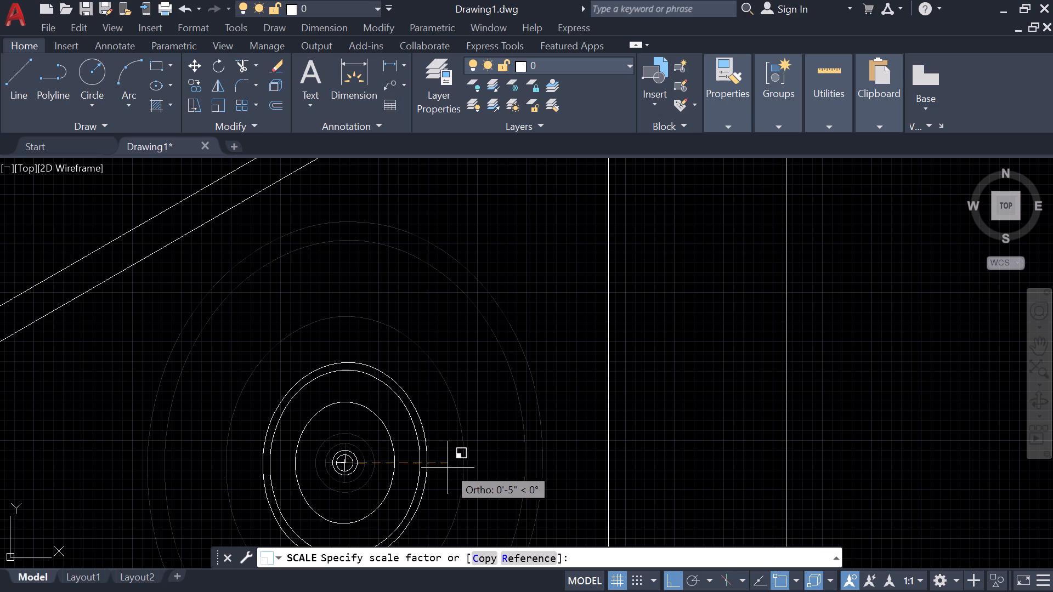
# Scale the bathroom washbasin up about its drain centre to roughly one and a half times its size.
pyautogui.scroll(-2, 448, 468)
pyautogui.moveTo(449, 470); pyautogui.dragTo(562, 310, button='middle')
pyautogui.click(538, 365)
pyautogui.click(530, 320)
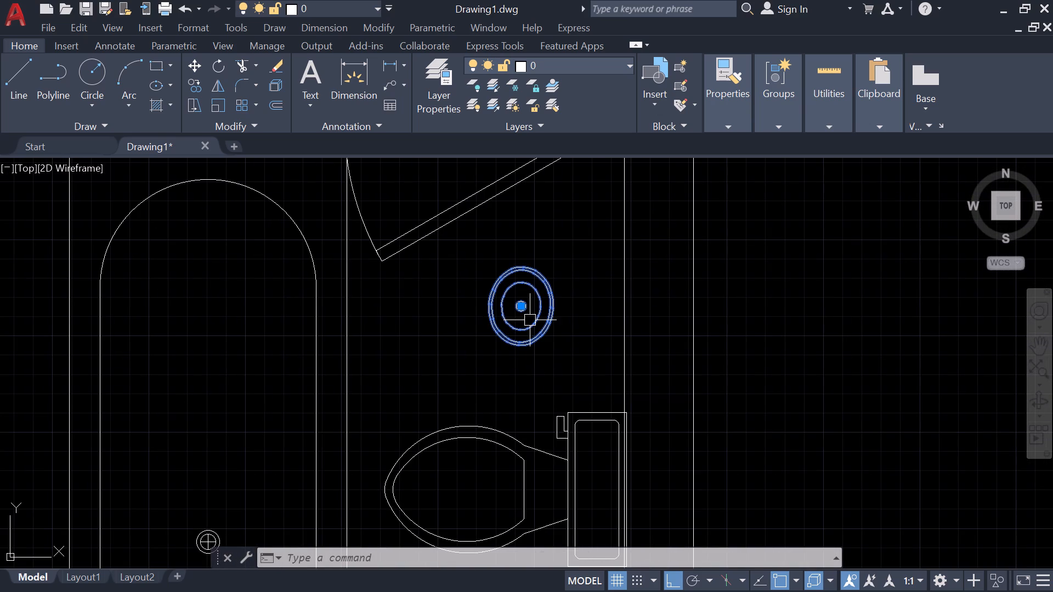
pyautogui.write('sc')
pyautogui.press('space')
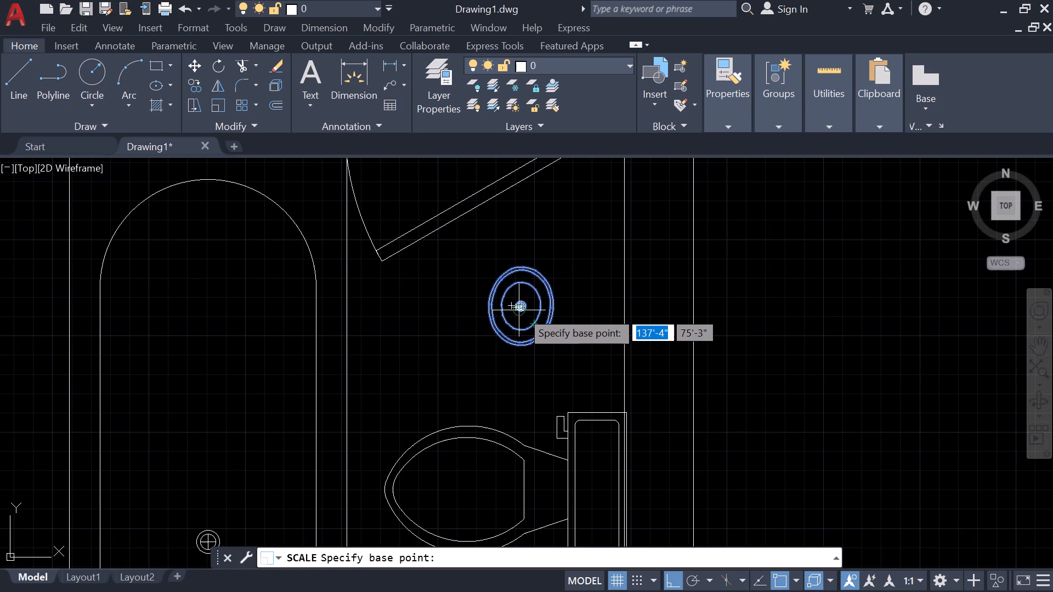
pyautogui.scroll(4, 521, 309)
pyautogui.click(520, 296)
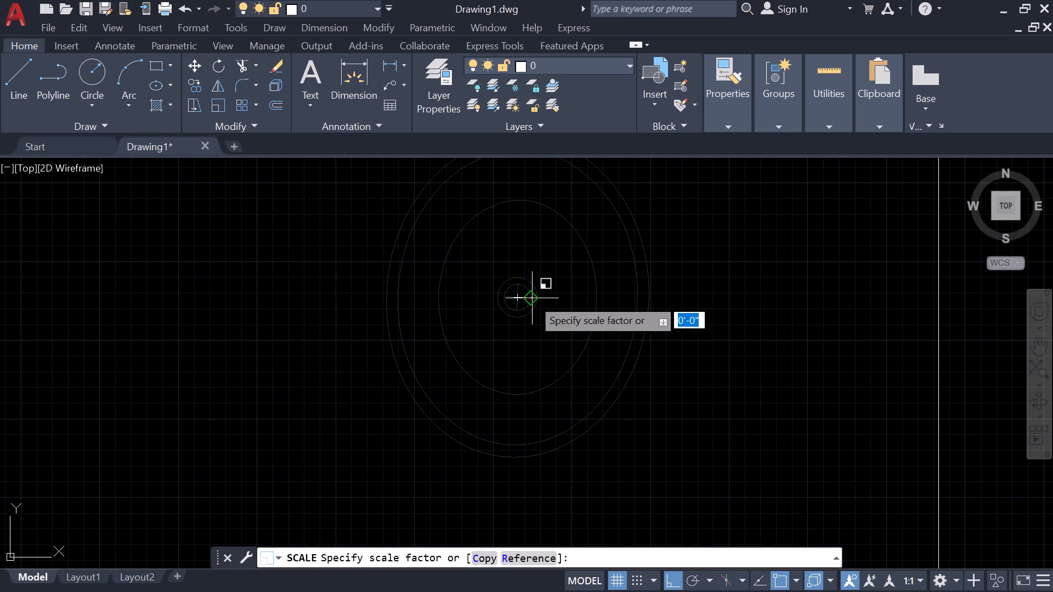
pyautogui.scroll(-2, 677, 298)
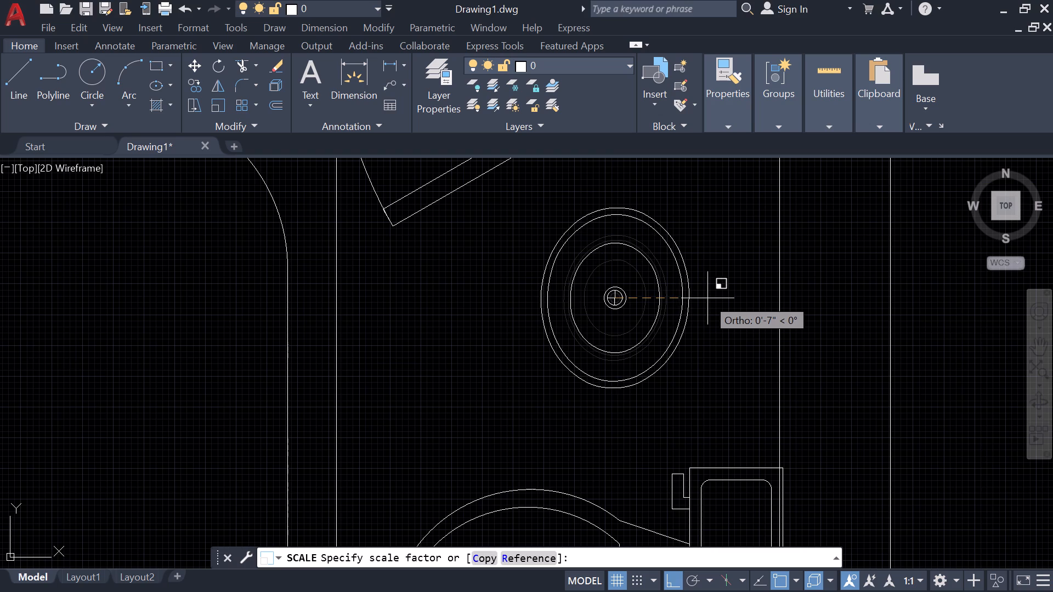
pyautogui.click(716, 302)
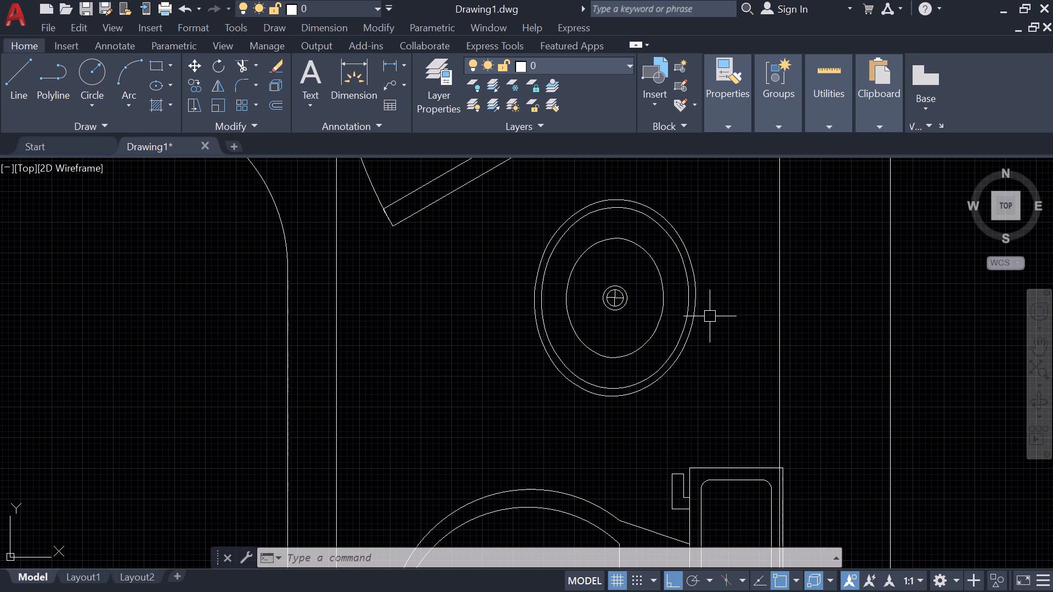
# Move the washbasin about 7" right so its outer rim touches the bathroom's right wall.
pyautogui.press('m')
pyautogui.press('space')
pyautogui.click(700, 388)
pyautogui.click(615, 315)
pyautogui.press('space')
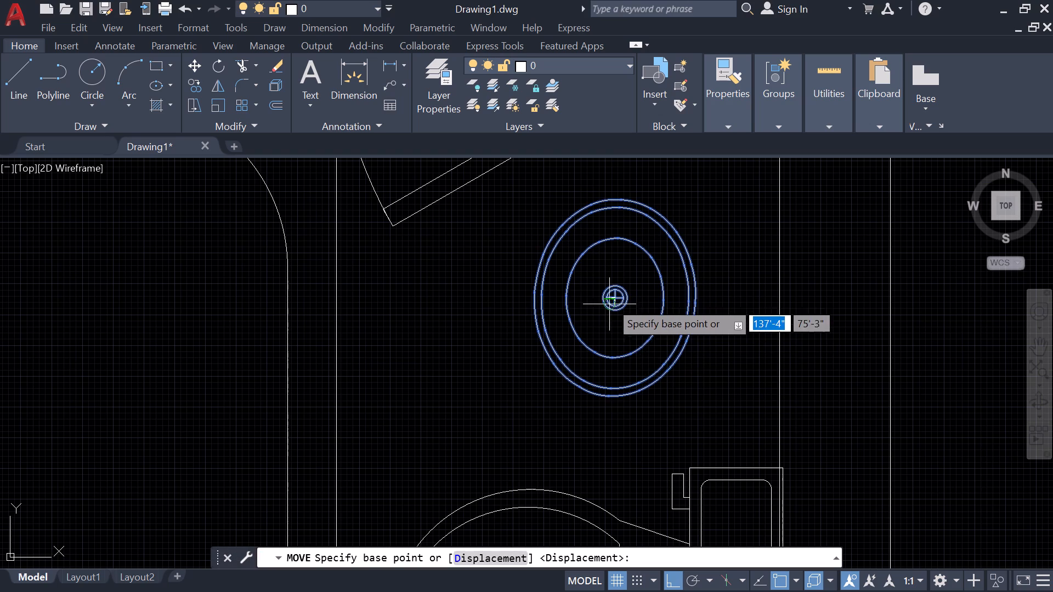
pyautogui.click(620, 303)
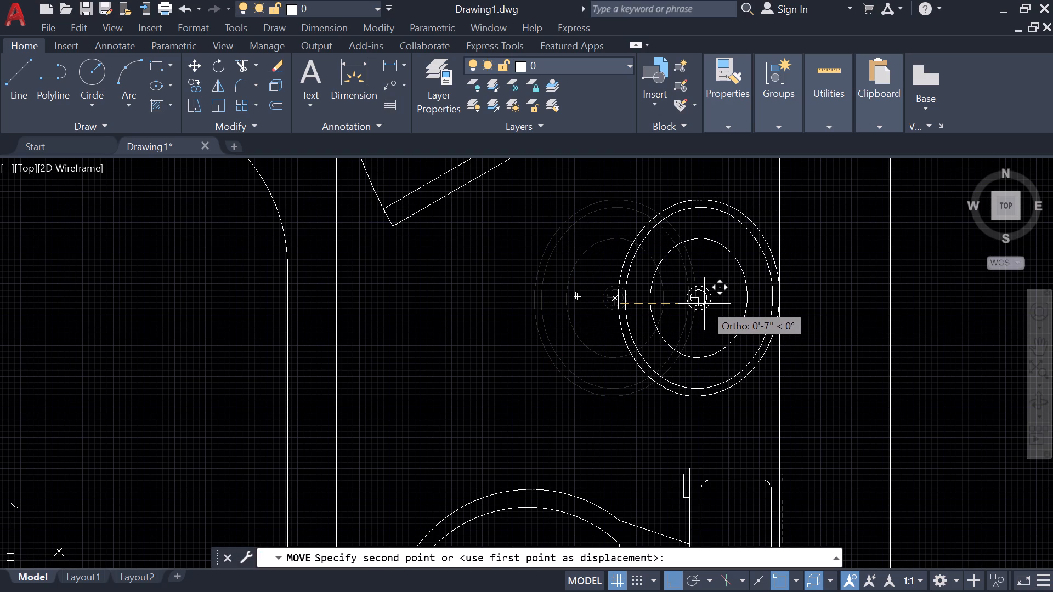
pyautogui.click(704, 305)
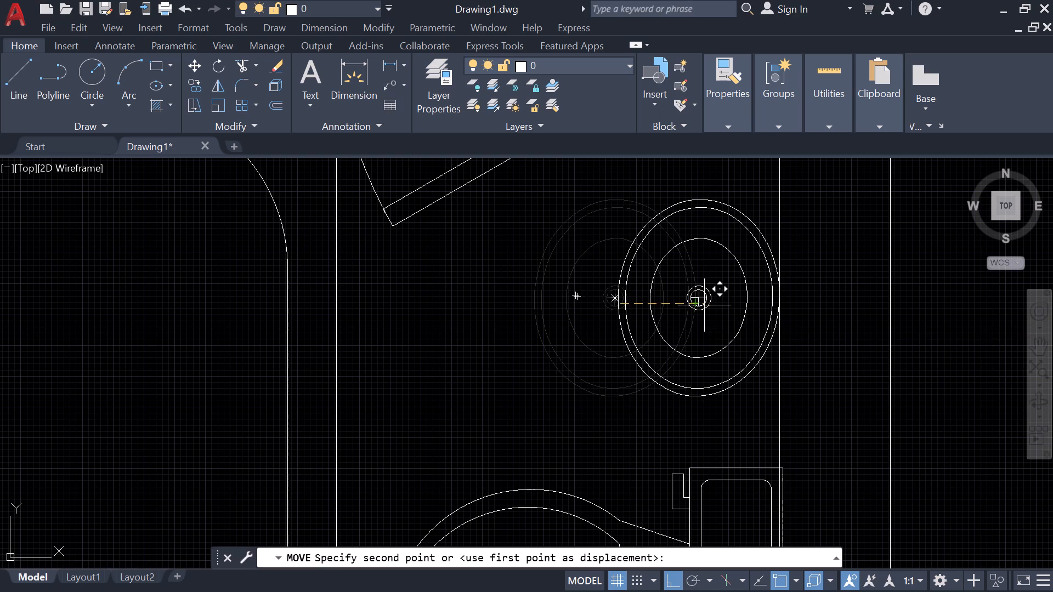
# Rotate the faucet block above the spare toilet 90° clockwise about its centre so the spout points left.
pyautogui.scroll(-2, 737, 320)
pyautogui.moveTo(823, 328); pyautogui.dragTo(442, 341, button='middle')
pyautogui.scroll(-4, 429, 341)
pyautogui.scroll(4, 888, 446)
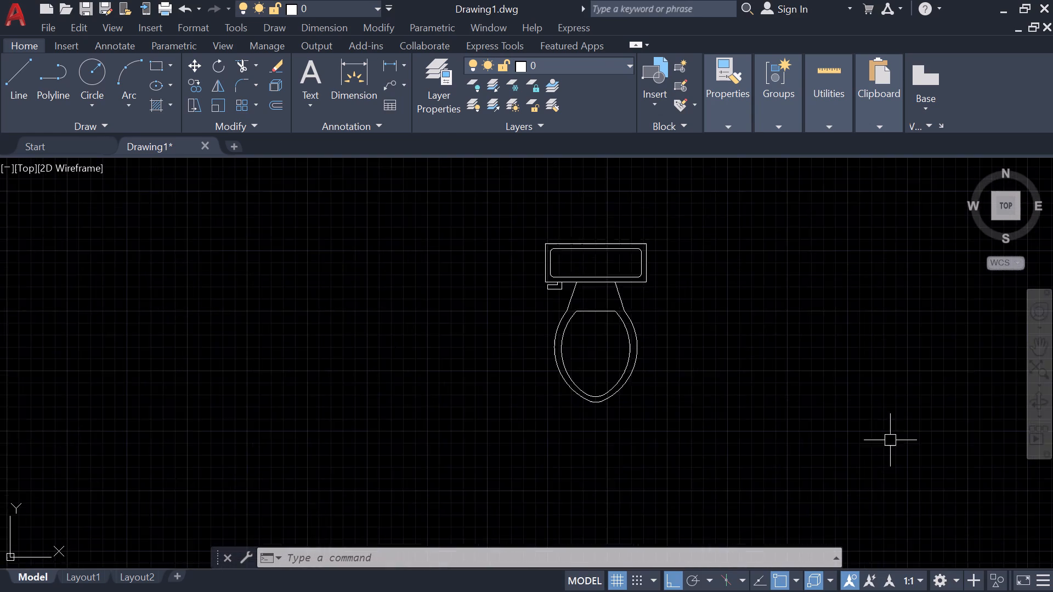
pyautogui.scroll(1, 890, 440)
pyautogui.moveTo(719, 332); pyautogui.dragTo(719, 591, button='middle')
pyautogui.click(569, 295)
pyautogui.click(448, 163)
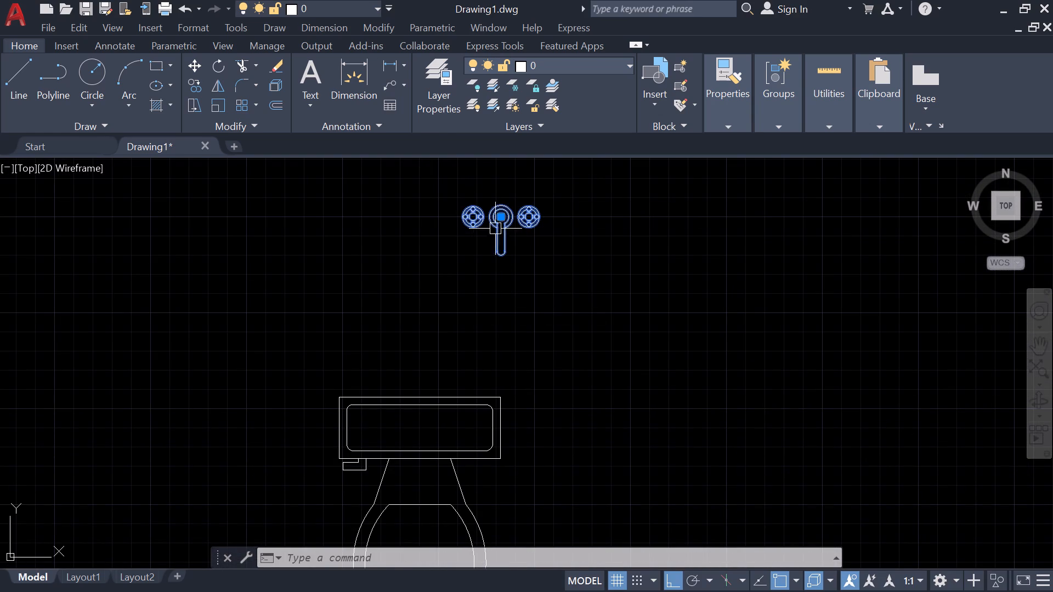
pyautogui.press('t')
pyautogui.press('BackSpace')
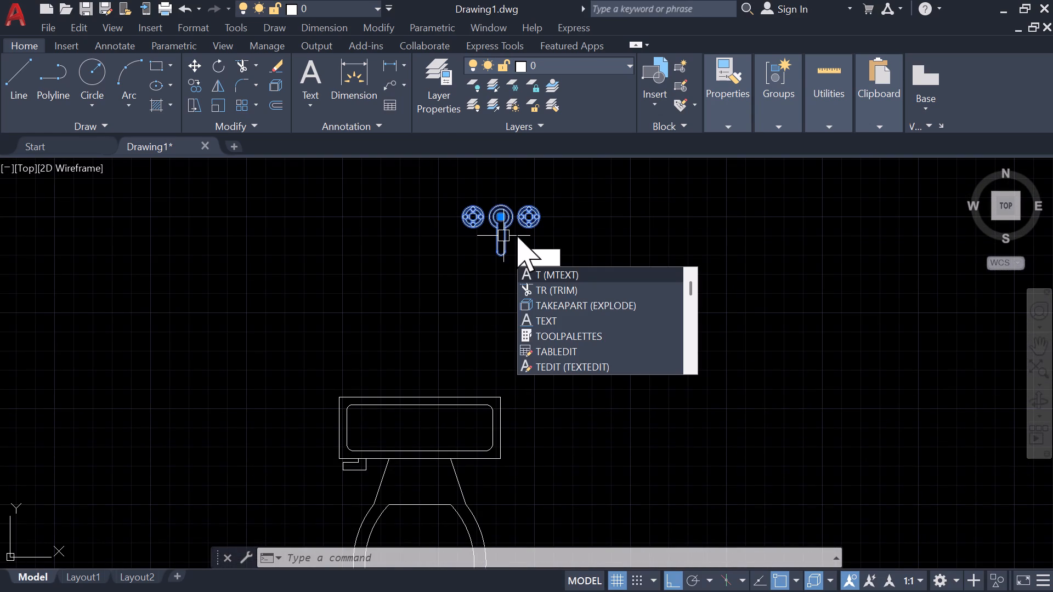
pyautogui.write('ro')
pyautogui.press('Return')
pyautogui.press('space')
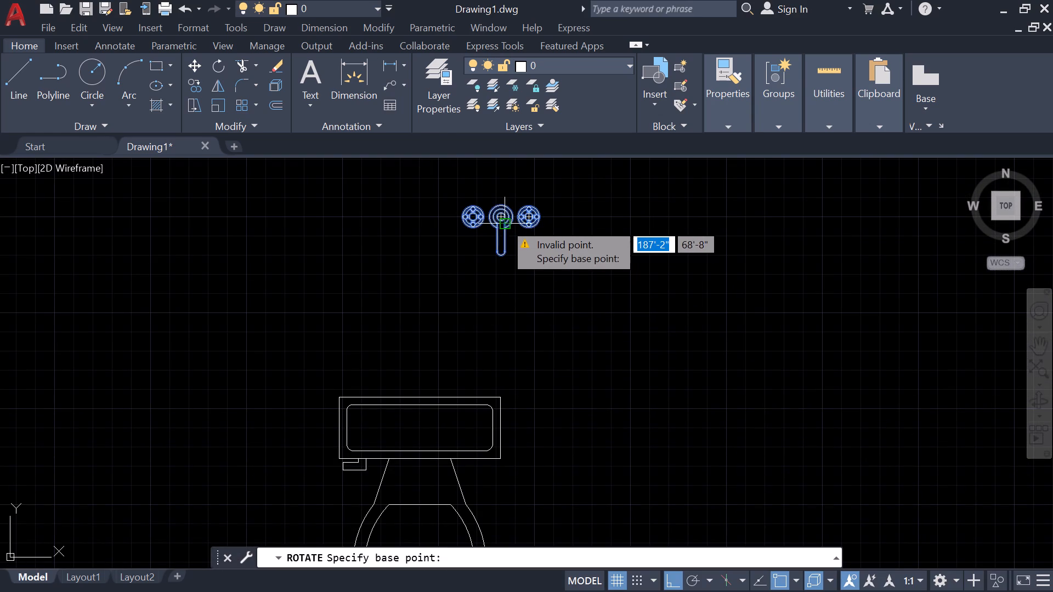
pyautogui.click(501, 217)
pyautogui.click(491, 267)
# Set the faucet block's rotation to 270° so its spout points left.
pyautogui.moveTo(516, 269); pyautogui.dragTo(518, 274)
# Copy the rotated faucet onto the bathroom washbasin, with its body at the basin's wall side and the spout reaching the drain.
pyautogui.click(506, 223)
pyautogui.write('co')
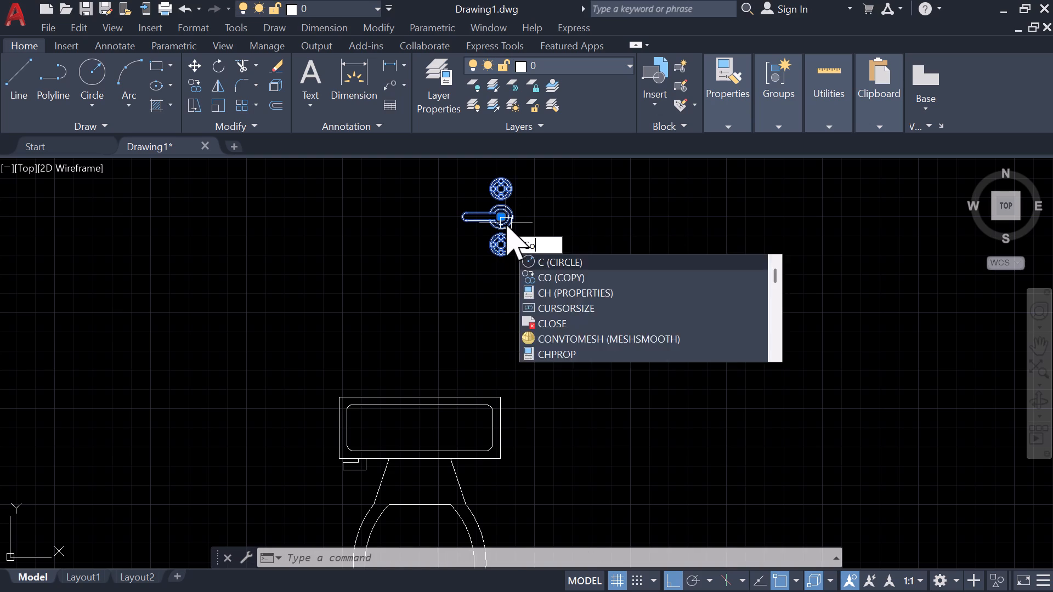
pyautogui.press('Return')
pyautogui.click(506, 224)
pyautogui.scroll(-3, 142, 340)
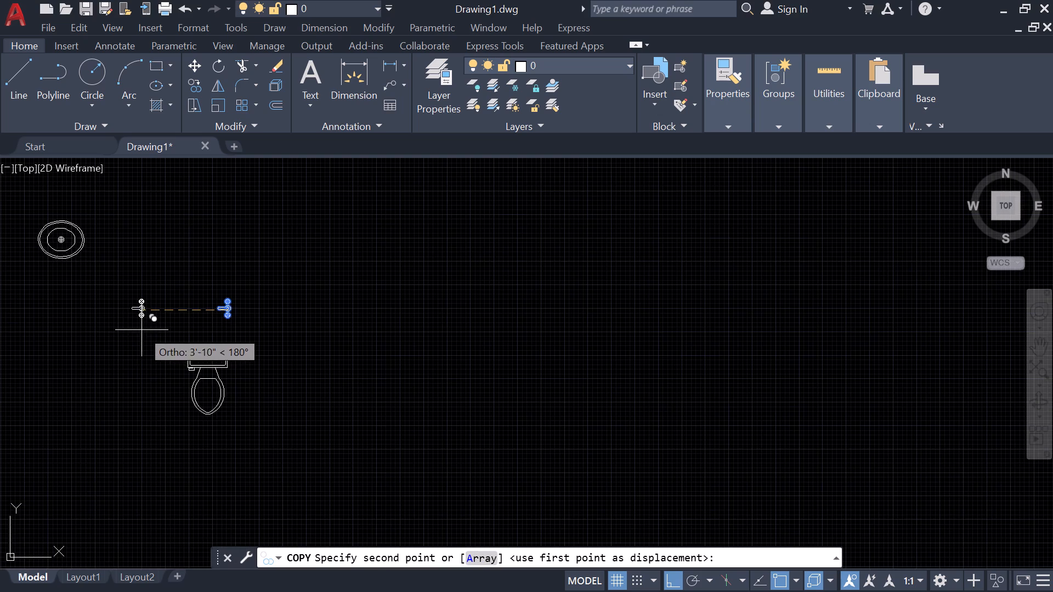
pyautogui.scroll(-1, 156, 342)
pyautogui.moveTo(134, 338); pyautogui.dragTo(382, 488, button='middle')
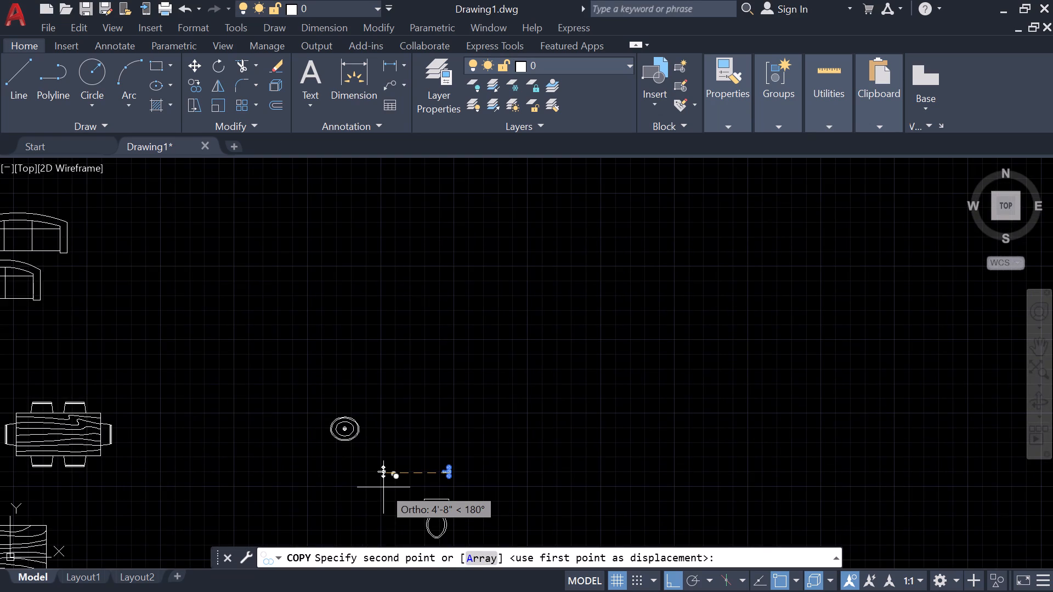
pyautogui.hotkey('shift', 'F8')
pyautogui.scroll(-1, 139, 510)
pyautogui.scroll(-1, 78, 469)
pyautogui.moveTo(274, 466); pyautogui.dragTo(500, 452, button='middle')
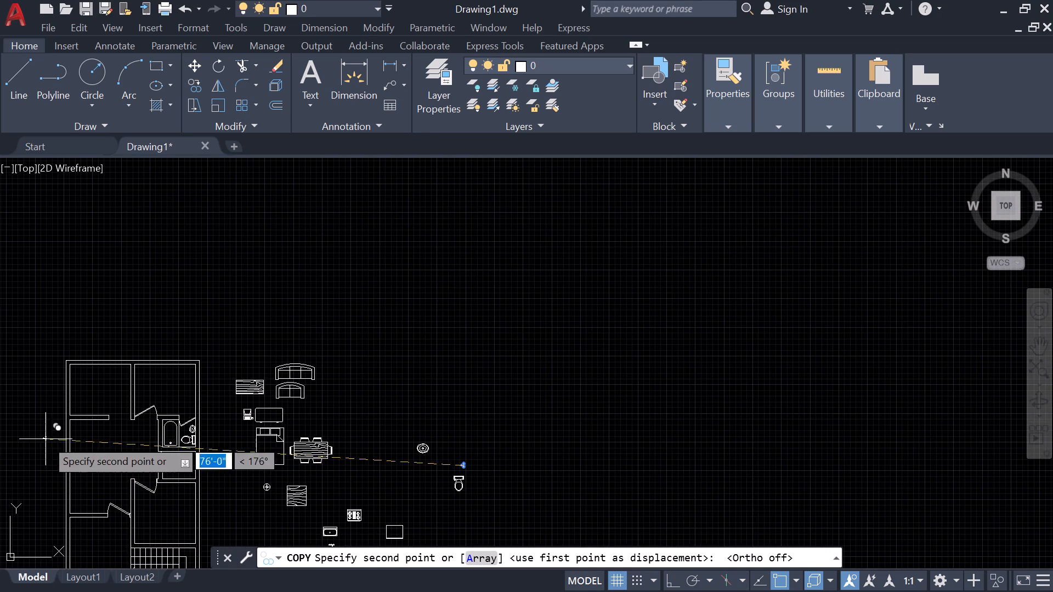
pyautogui.scroll(6, 175, 431)
pyautogui.scroll(3, 218, 402)
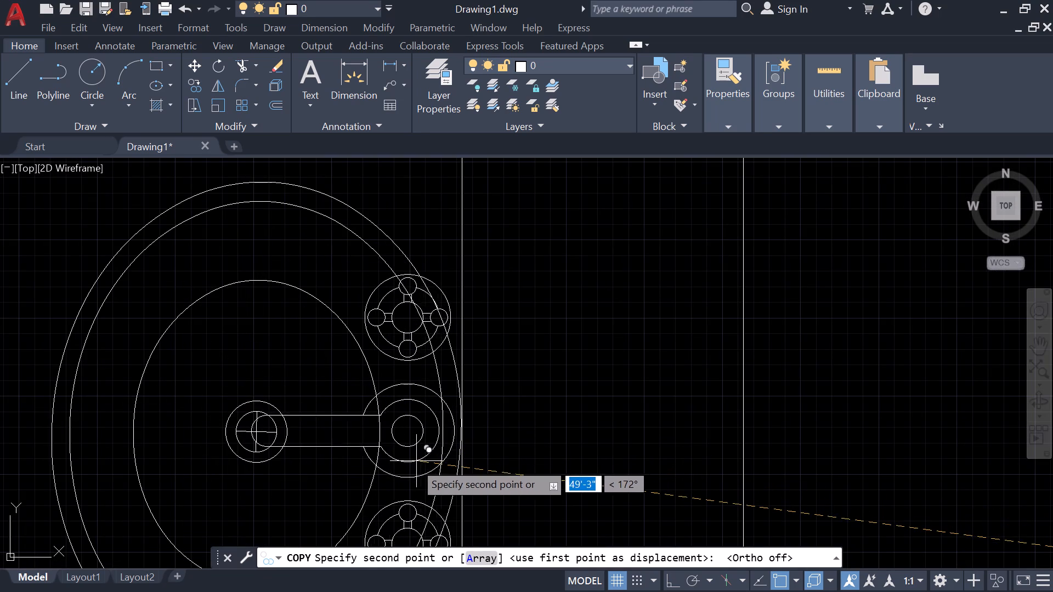
pyautogui.click(411, 466)
pyautogui.scroll(-3, 432, 467)
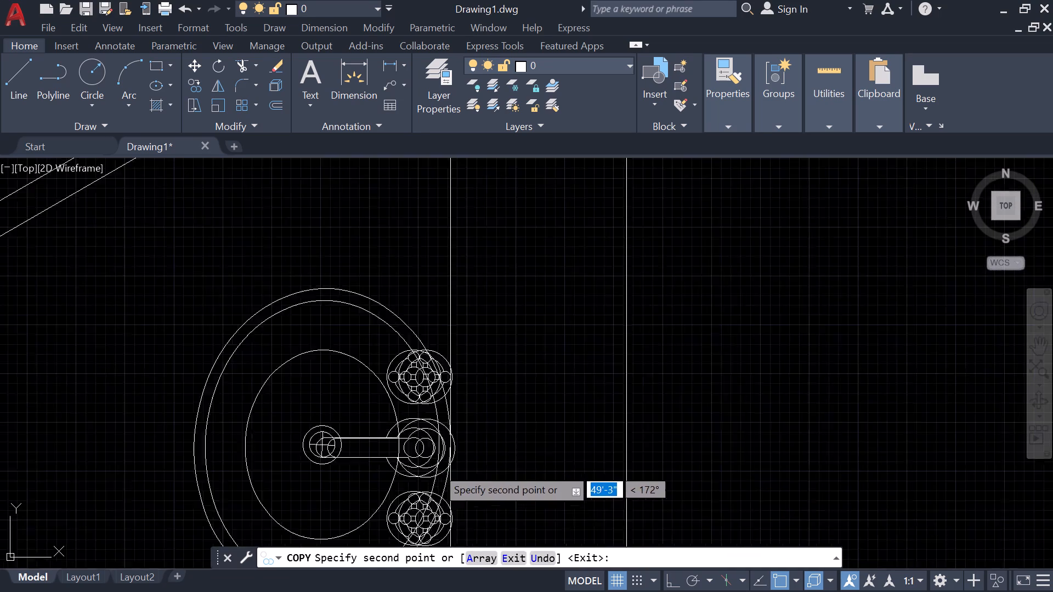
pyautogui.scroll(-2, 738, 540)
pyautogui.scroll(1, 717, 527)
pyautogui.moveTo(710, 533); pyautogui.dragTo(339, 241, button='middle')
pyautogui.scroll(-4, 341, 242)
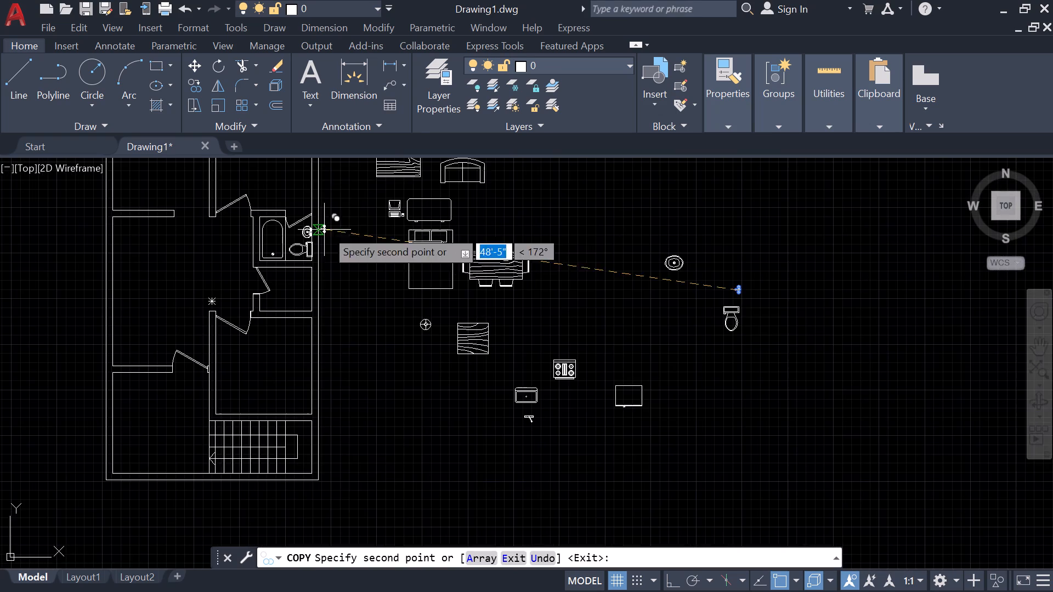
pyautogui.press('Escape')
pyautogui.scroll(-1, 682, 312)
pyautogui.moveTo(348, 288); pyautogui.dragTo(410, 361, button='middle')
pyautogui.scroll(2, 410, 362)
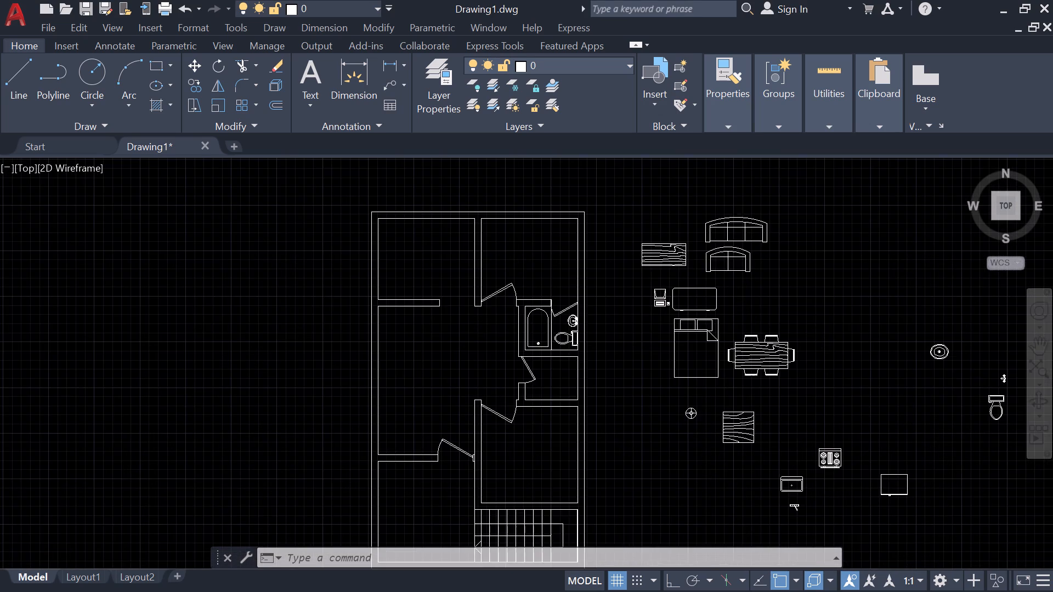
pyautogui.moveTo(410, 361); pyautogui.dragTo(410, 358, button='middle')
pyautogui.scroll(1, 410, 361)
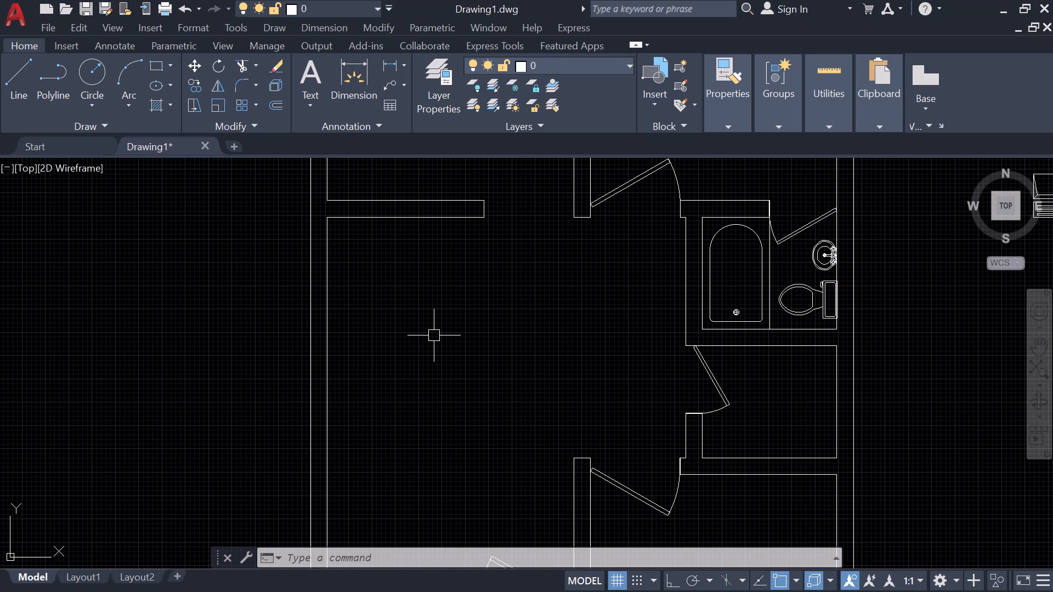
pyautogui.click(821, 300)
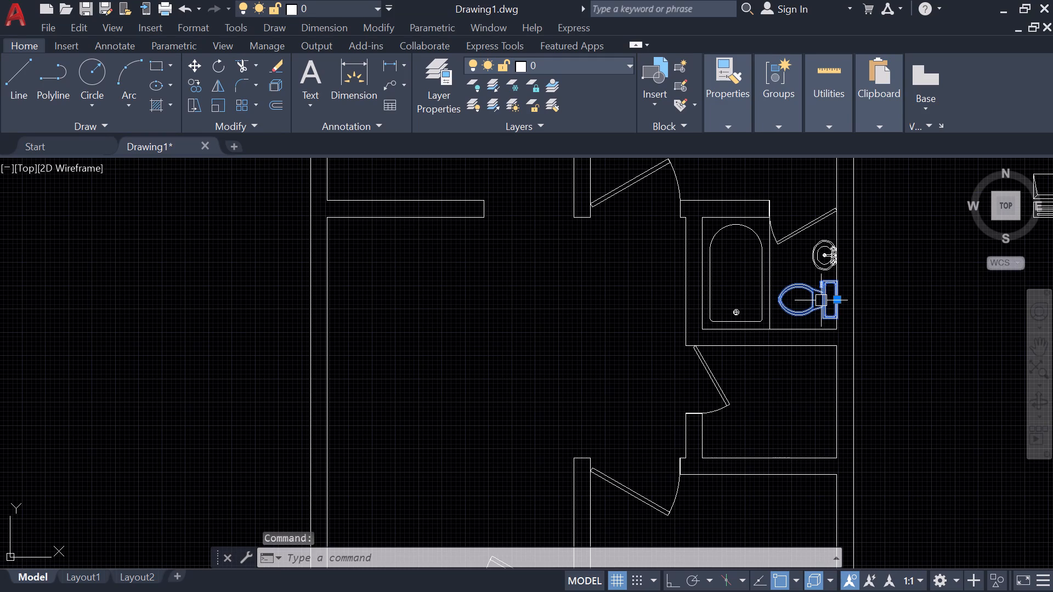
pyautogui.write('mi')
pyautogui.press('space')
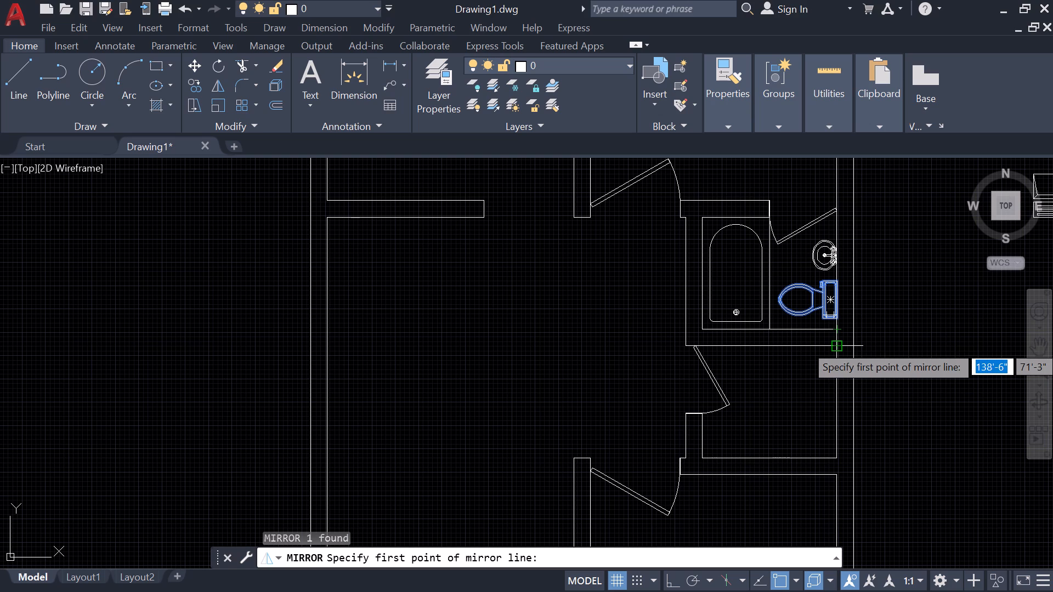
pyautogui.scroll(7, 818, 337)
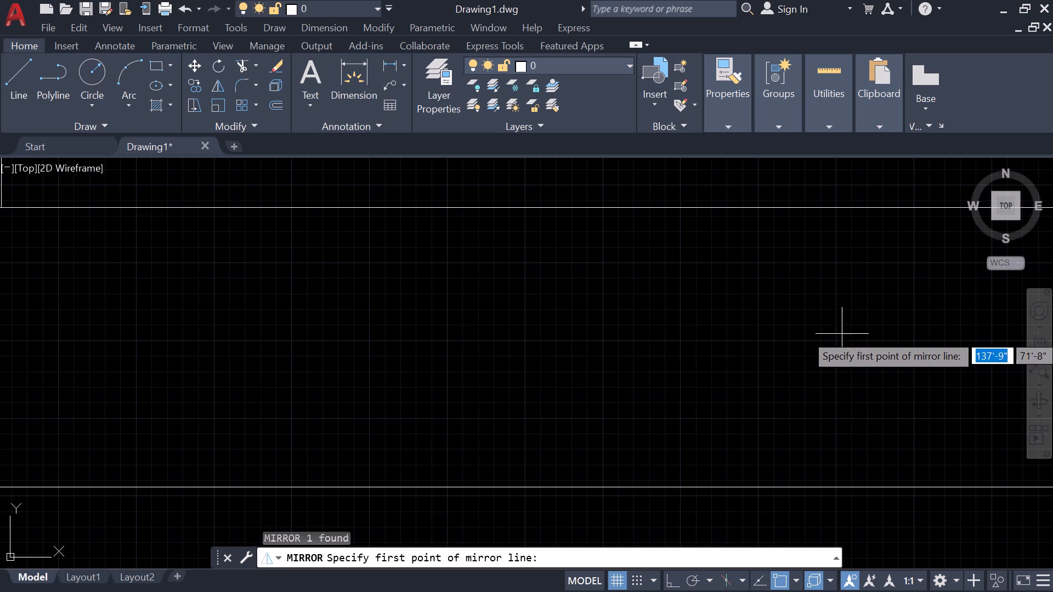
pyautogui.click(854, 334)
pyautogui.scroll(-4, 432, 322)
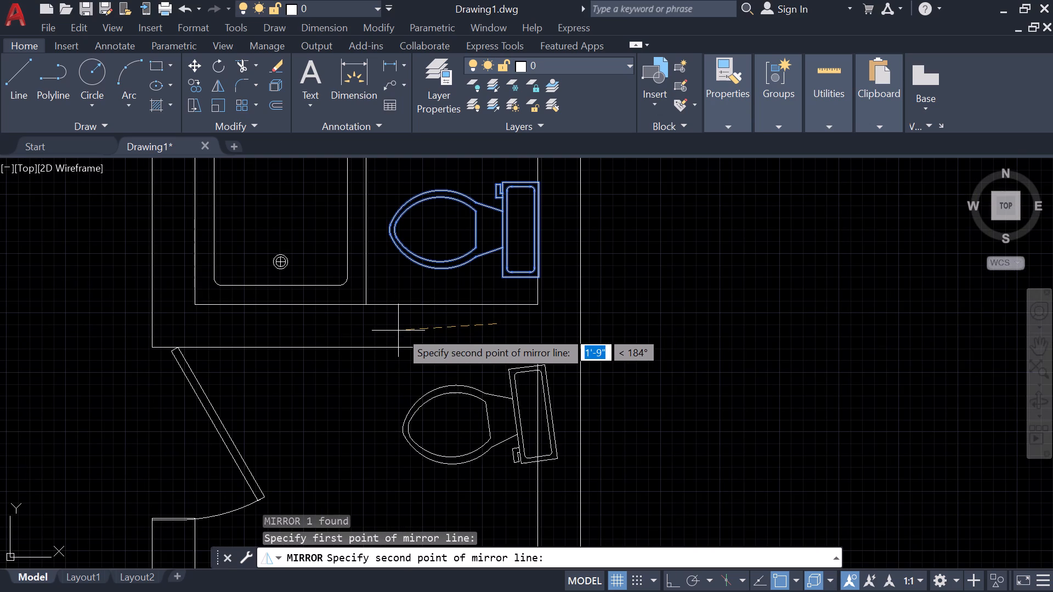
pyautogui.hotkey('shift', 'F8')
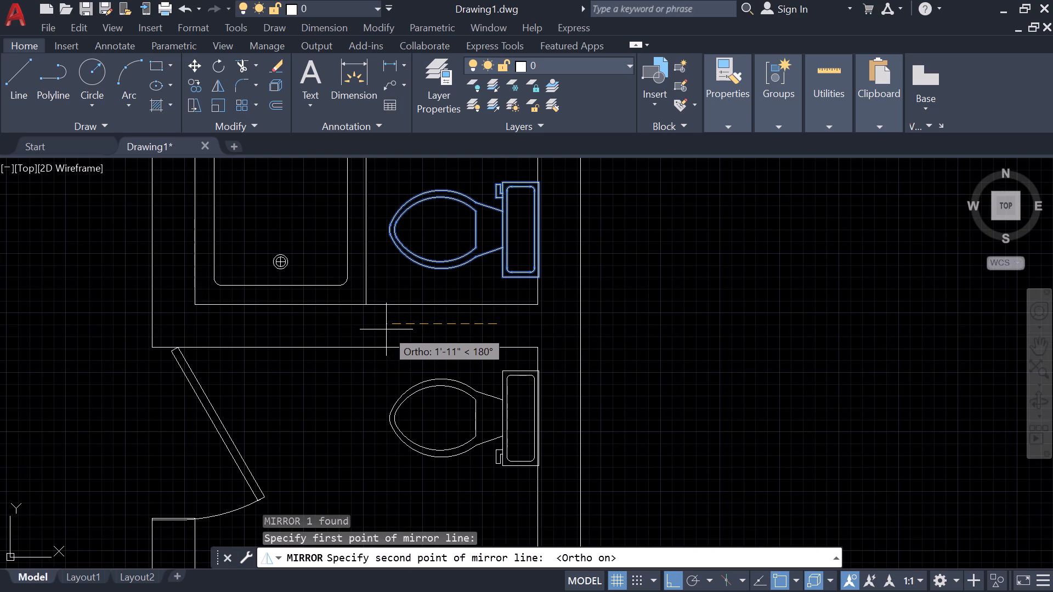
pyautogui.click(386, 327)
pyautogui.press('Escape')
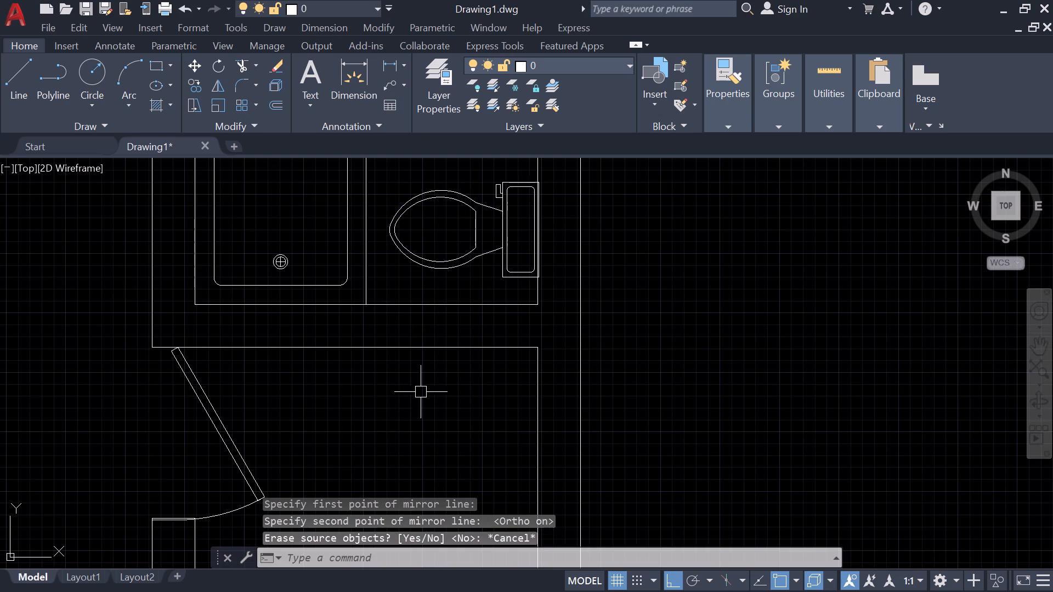
# Mirror the bathroom toilet across a horizontal line within the wall below it into the small room underneath, keeping the original.
pyautogui.write('mi')
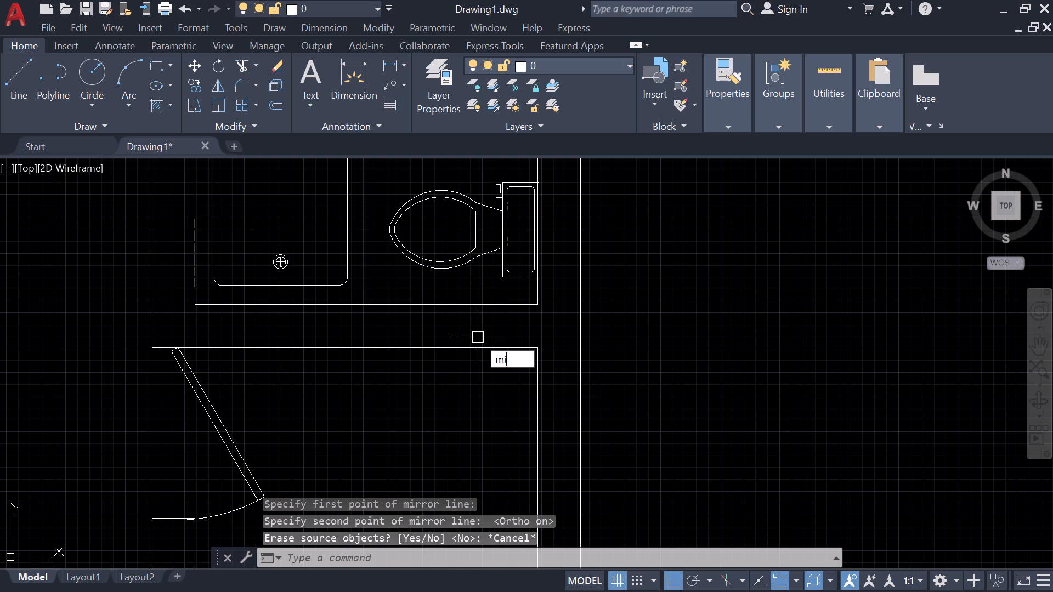
pyautogui.press('space')
pyautogui.click(466, 243)
pyautogui.click(528, 278)
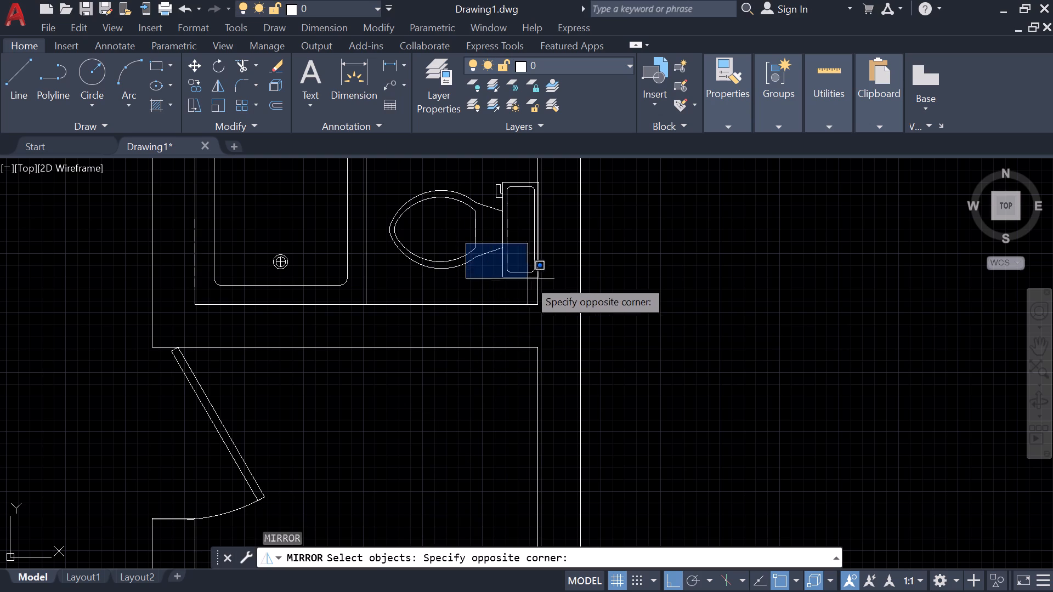
pyautogui.click(528, 299)
pyautogui.click(499, 201)
pyautogui.press('space')
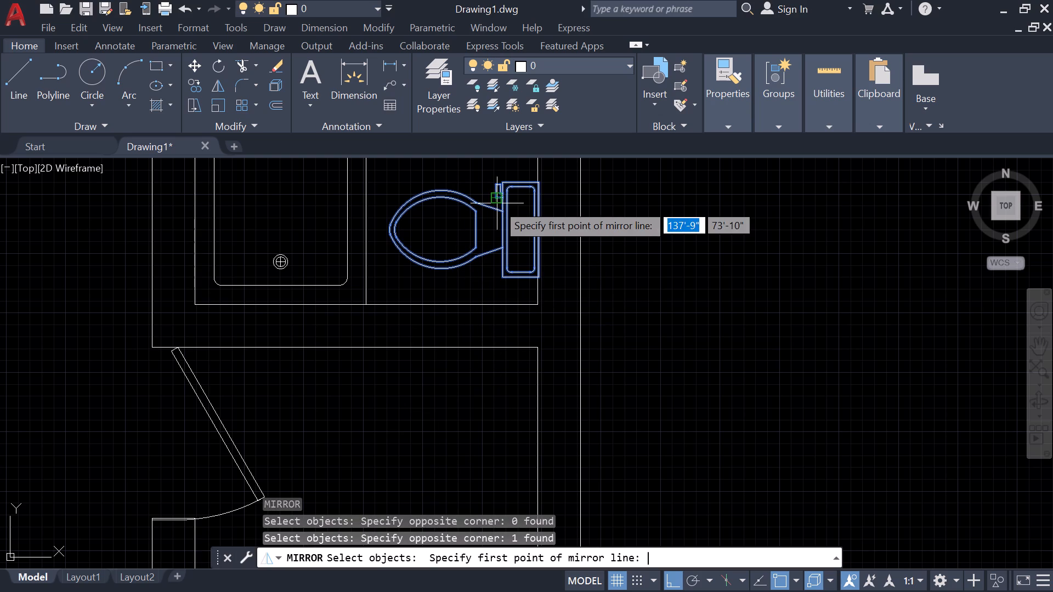
pyautogui.click(505, 327)
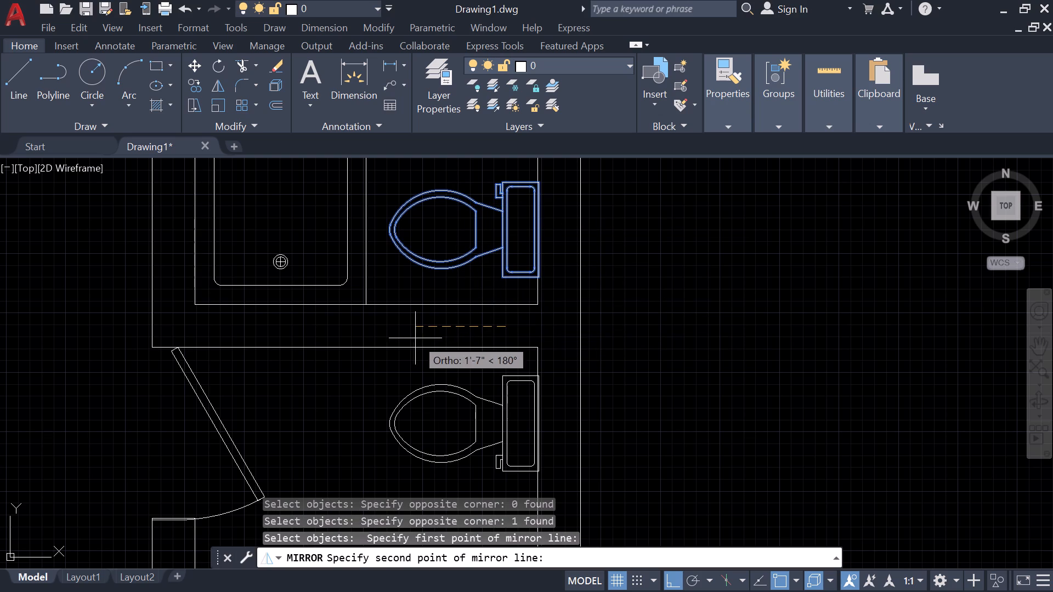
pyautogui.click(344, 332)
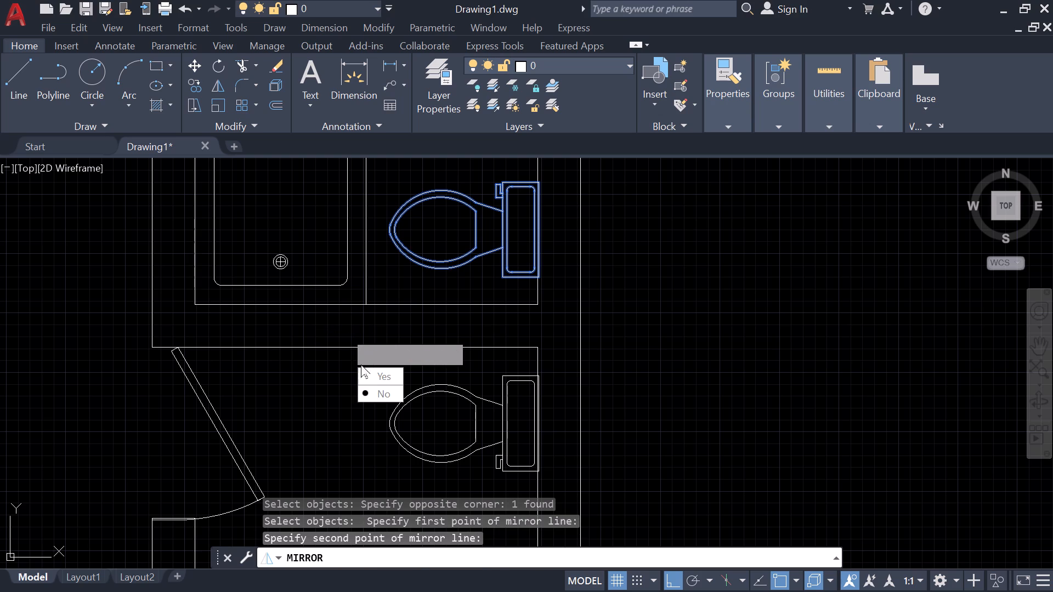
pyautogui.moveTo(375, 390); pyautogui.dragTo(344, 332)
# Move the mirrored toilet slightly left so the back of its tank sits flush with the small room's right wall.
pyautogui.click(421, 439)
pyautogui.click(440, 473)
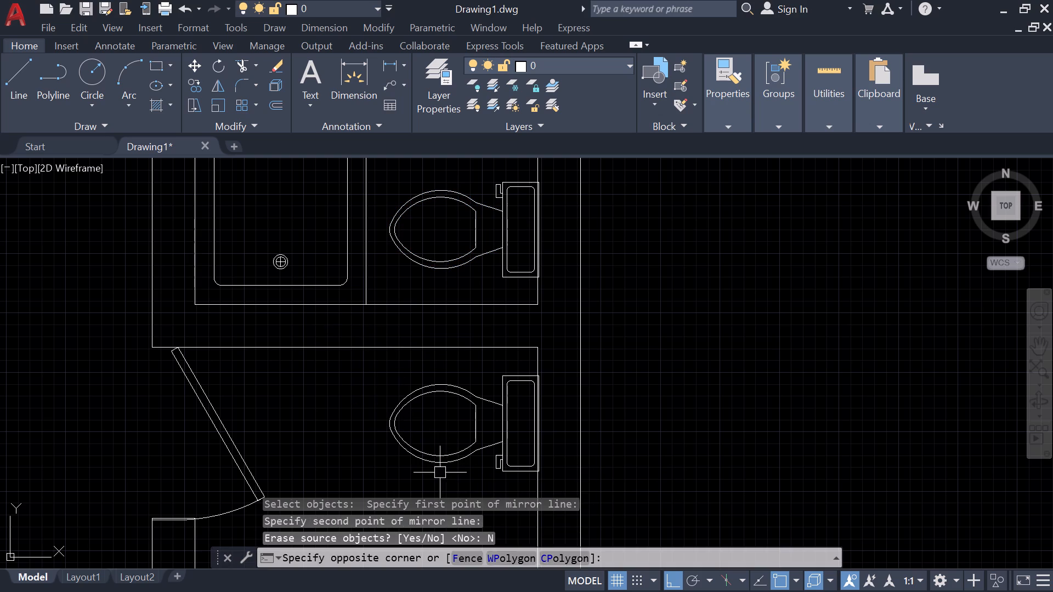
pyautogui.click(452, 467)
pyautogui.click(425, 399)
pyautogui.press('Escape')
pyautogui.click(481, 480)
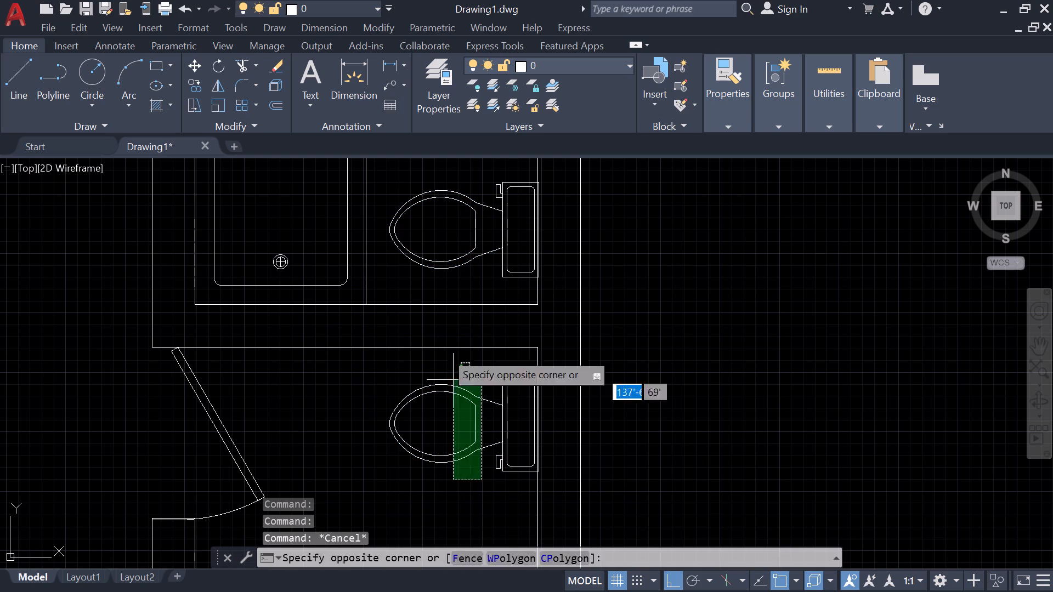
pyautogui.click(444, 348)
pyautogui.write('m')
pyautogui.press('space')
pyautogui.scroll(4, 505, 372)
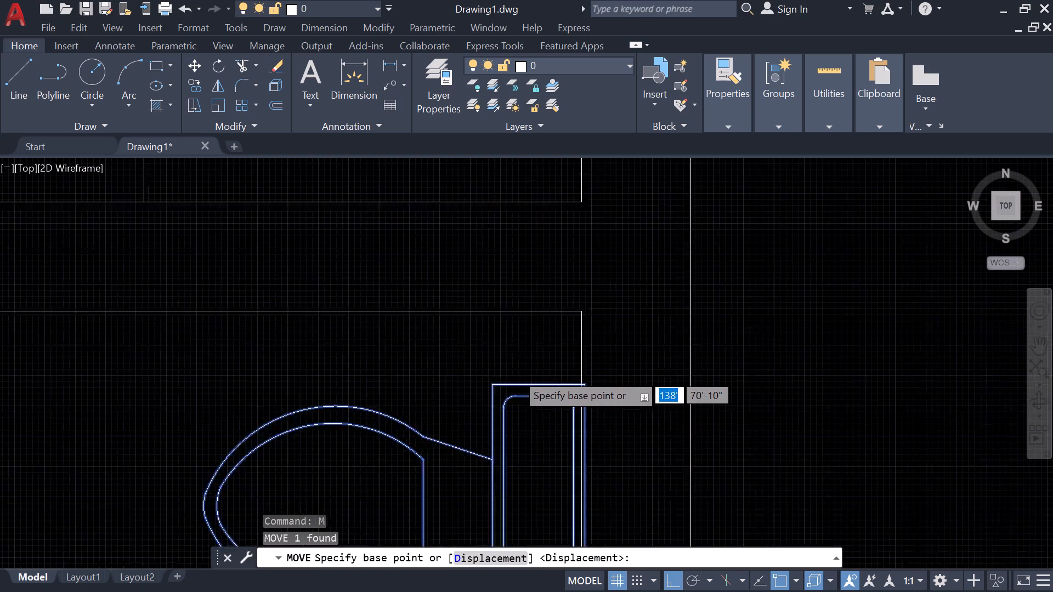
pyautogui.scroll(2, 516, 373)
pyautogui.click(796, 422)
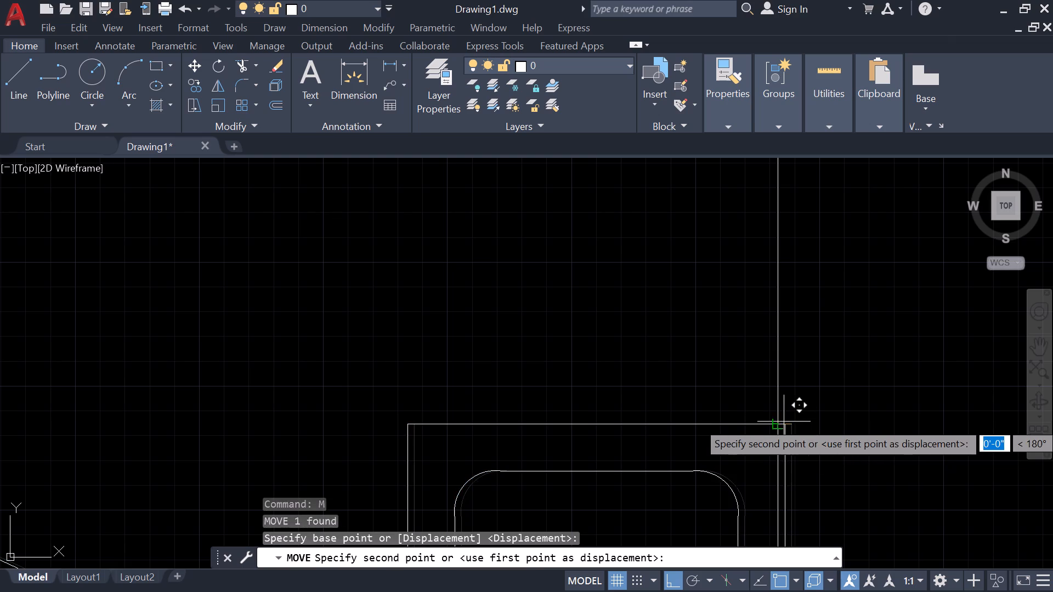
pyautogui.click(779, 422)
# Copy the bathroom washbasin by its drain centre to the small room's lower-left corner, about 9'-4" away at 241°.
pyautogui.scroll(-3, 792, 428)
pyautogui.moveTo(776, 439); pyautogui.dragTo(499, 364, button='middle')
pyautogui.scroll(-2, 575, 397)
pyautogui.scroll(-1, 499, 364)
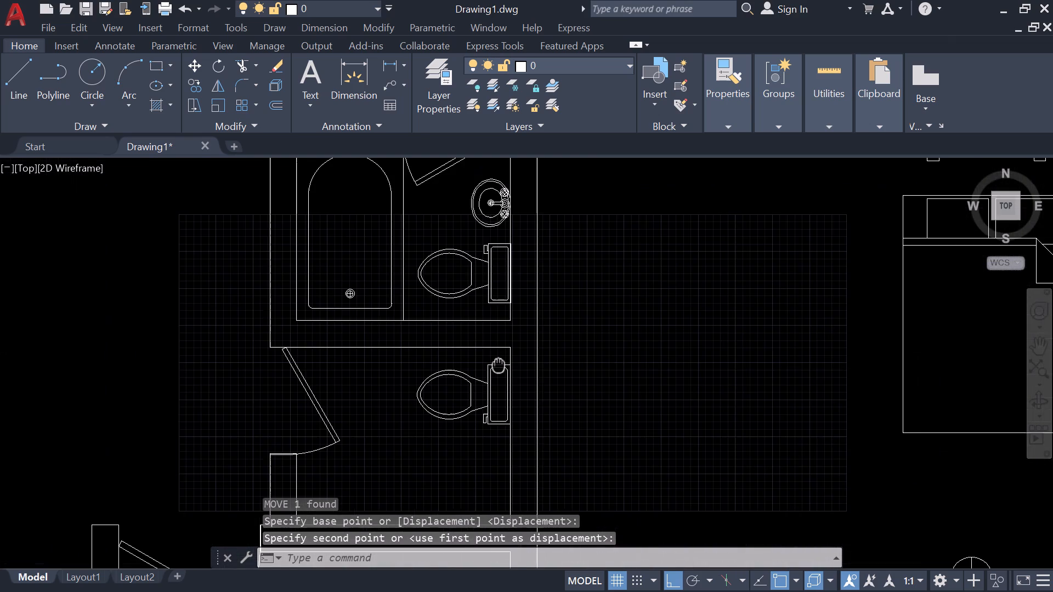
pyautogui.moveTo(499, 364); pyautogui.dragTo(396, 372, button='middle')
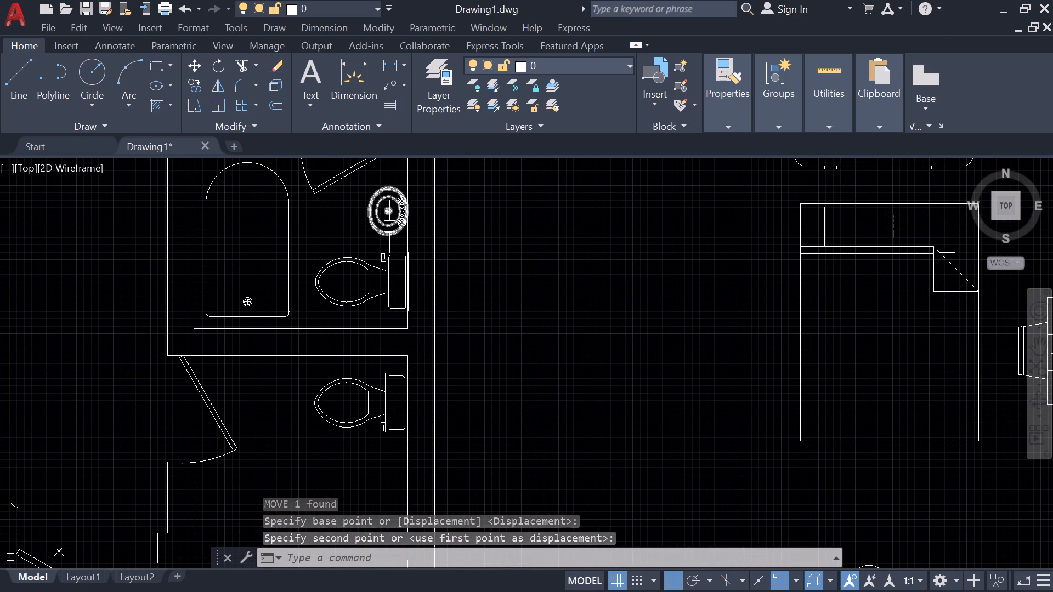
pyautogui.click(390, 229)
pyautogui.press('c')
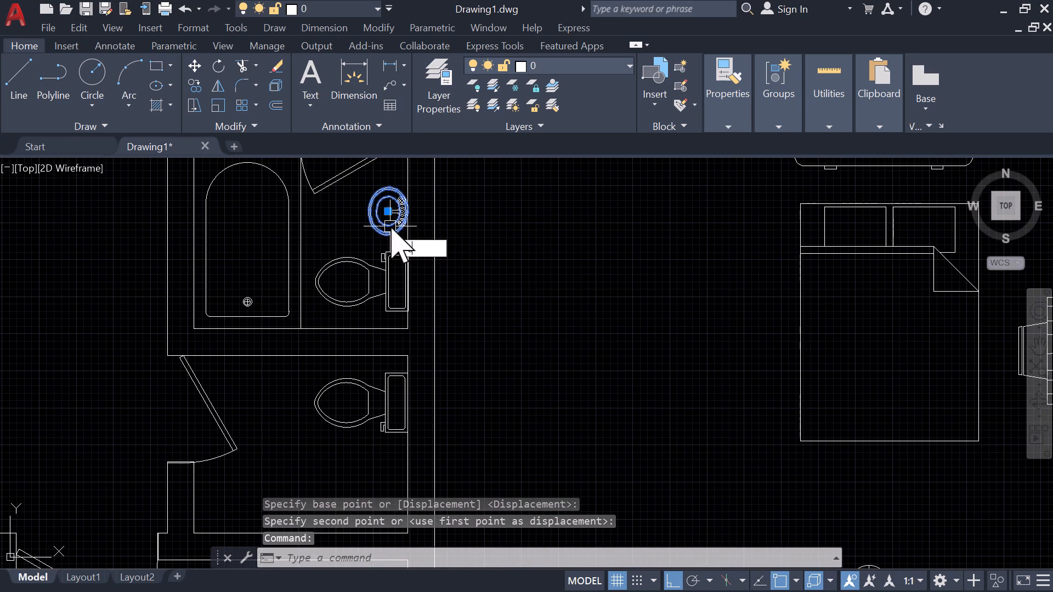
pyautogui.write('o')
pyautogui.press('space')
pyautogui.click(389, 210)
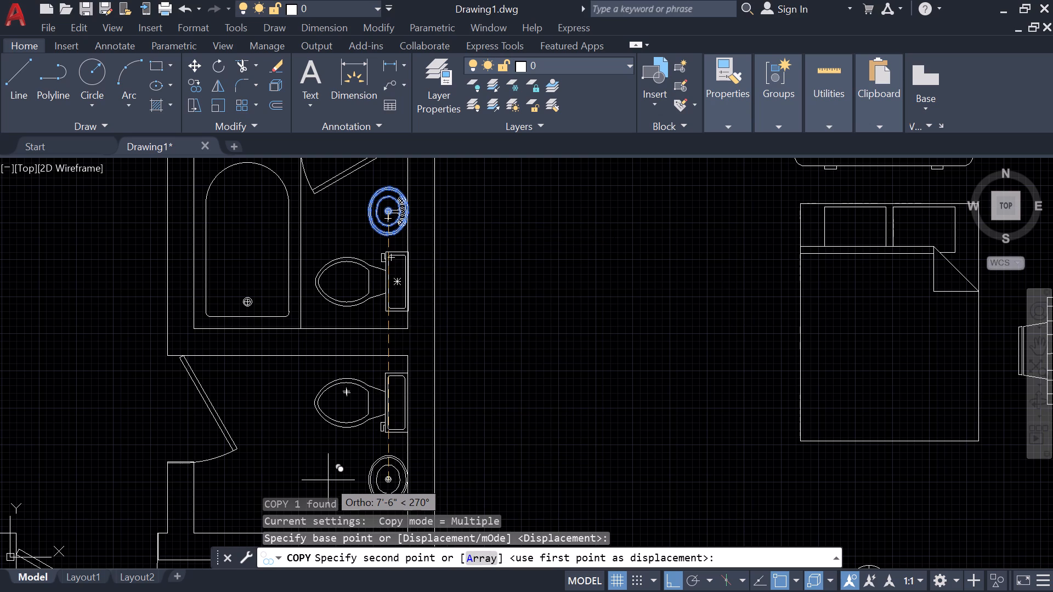
pyautogui.hotkey('shift', 'F8')
pyautogui.click(229, 502)
pyautogui.press('Escape')
# Place the washbasin copy in the small room's lower-left corner.
pyautogui.click(229, 503)
# Rotate the copied washbasin 270° about its drain centre so its longer side runs parallel to the small room's bottom wall.
pyautogui.scroll(-2, 229, 503)
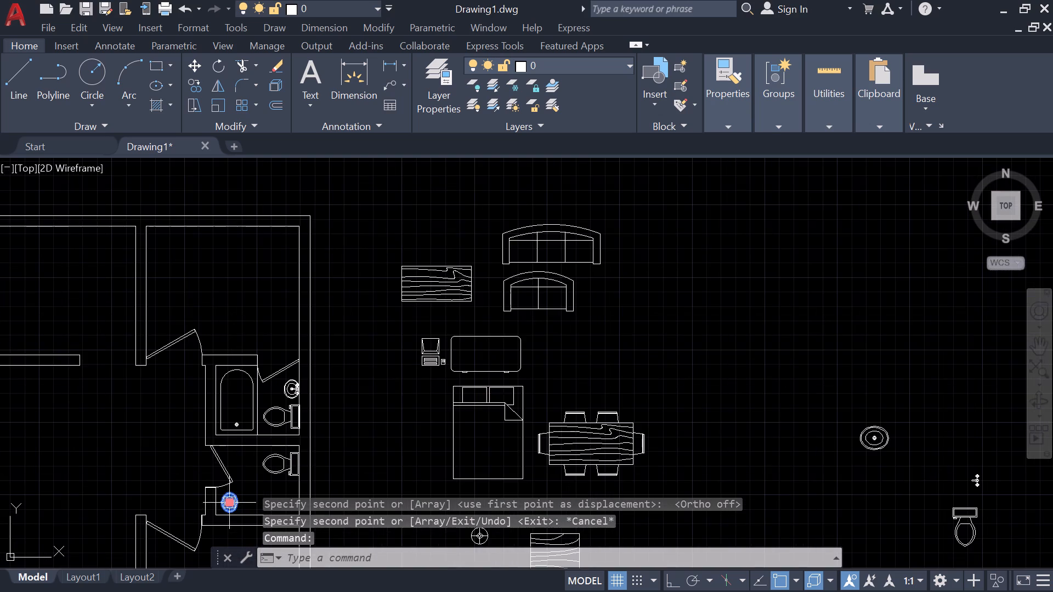
pyautogui.moveTo(229, 503); pyautogui.dragTo(361, 232, button='middle')
pyautogui.scroll(5, 229, 506)
pyautogui.scroll(-1, 399, 269)
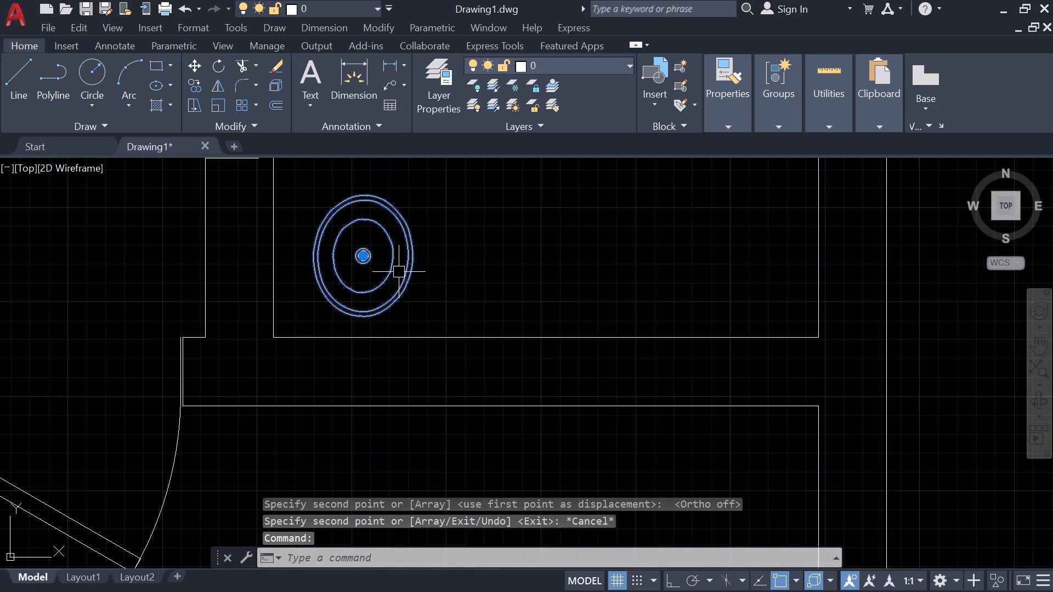
pyautogui.scroll(-1, 404, 287)
pyautogui.write('ro')
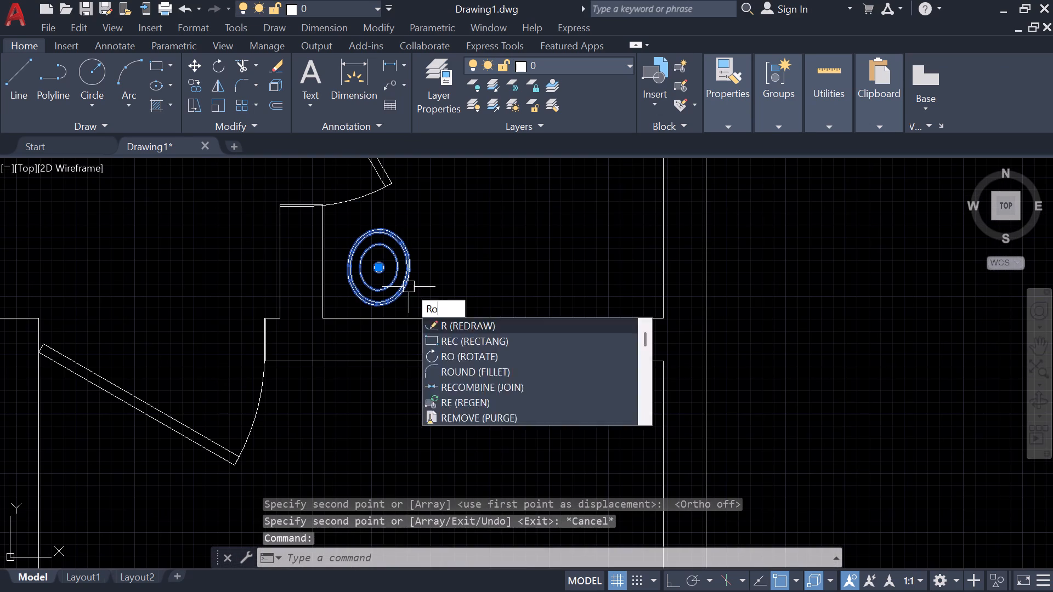
pyautogui.press('space')
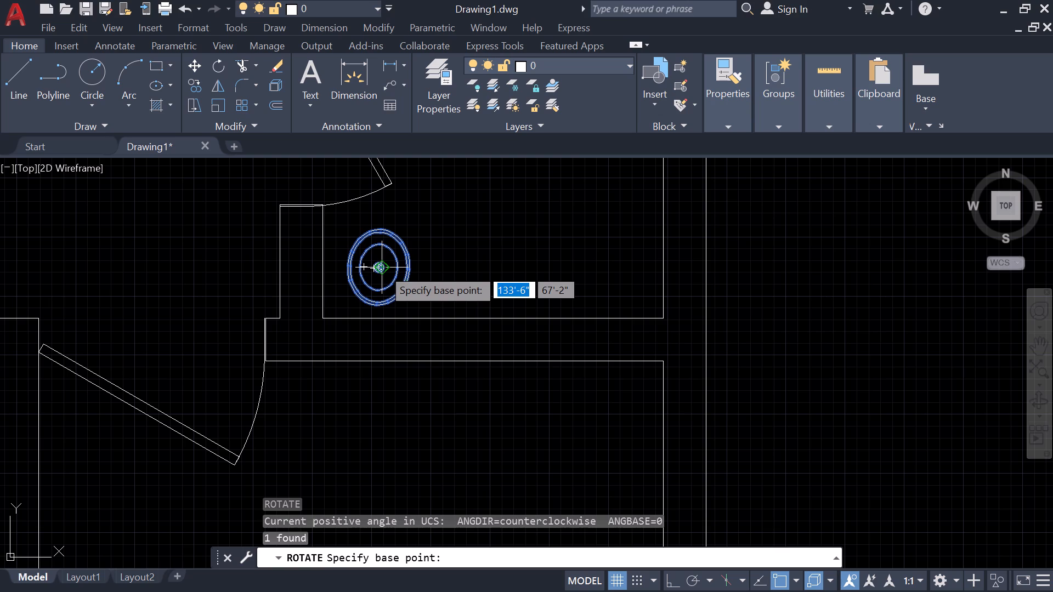
pyautogui.click(377, 268)
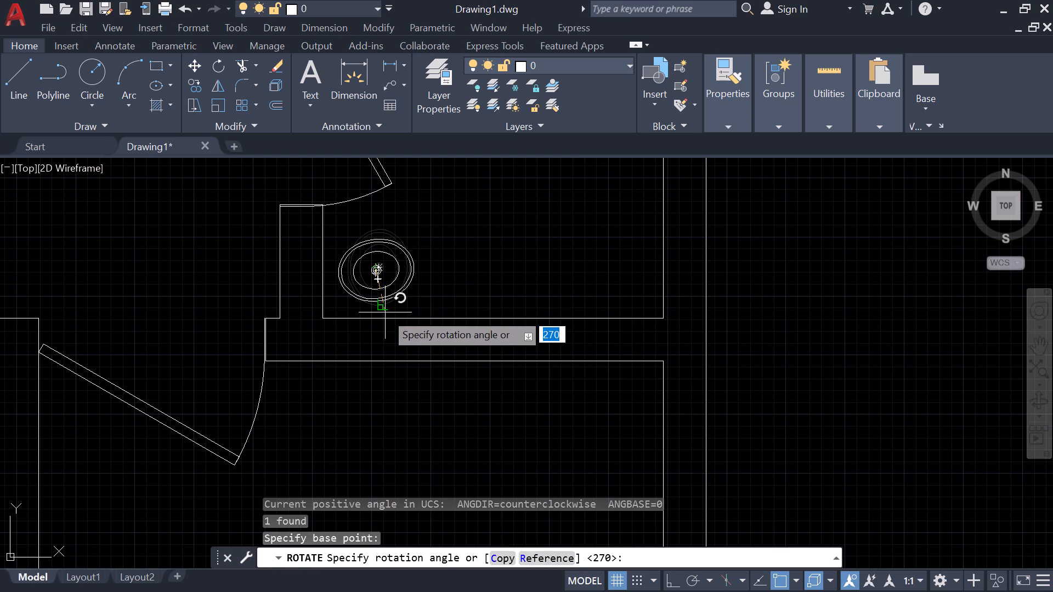
pyautogui.hotkey('shift', 'F8')
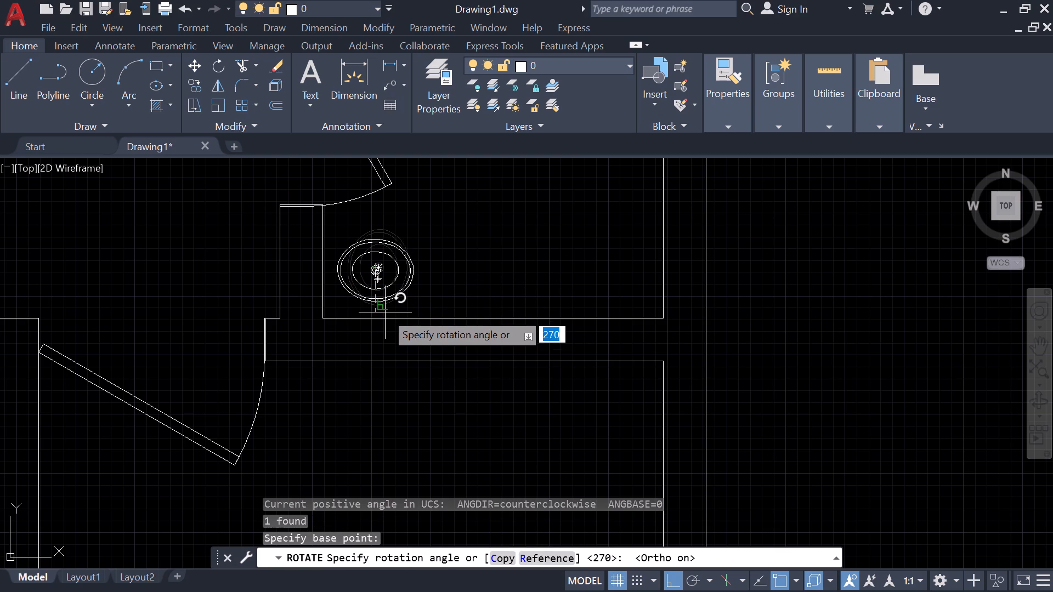
pyautogui.click(376, 322)
# Move the rotated washbasin down about 4" to the small room's bottom wall.
pyautogui.click(390, 311)
pyautogui.click(379, 281)
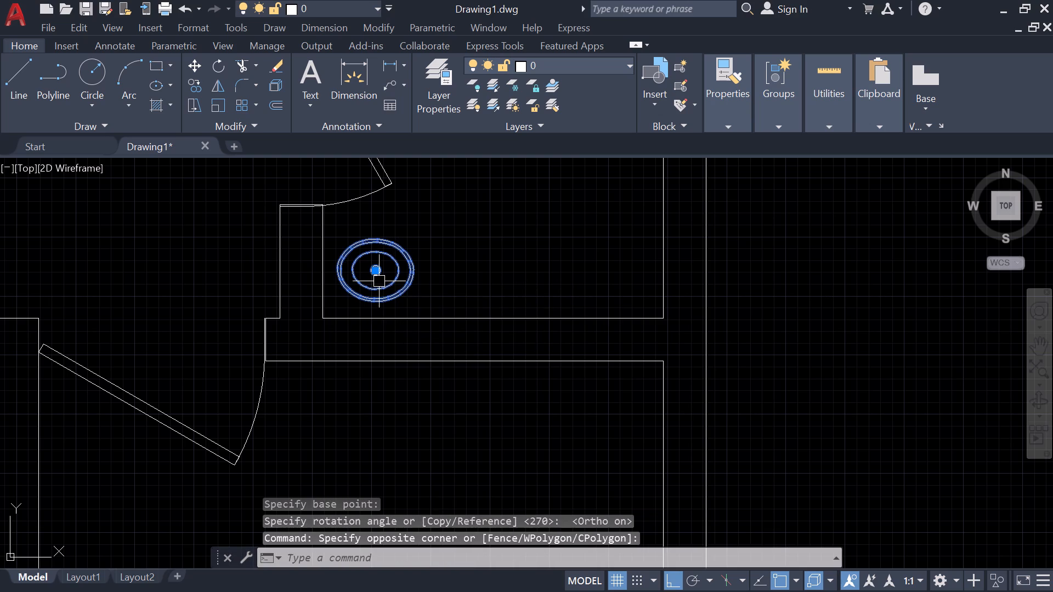
pyautogui.write('m')
pyautogui.press('space')
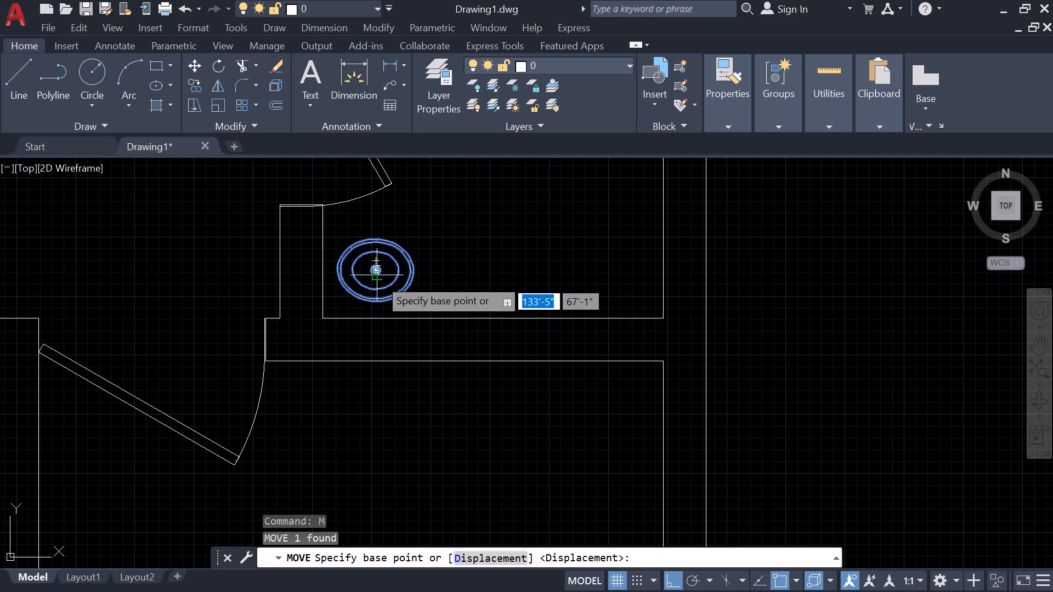
pyautogui.click(376, 271)
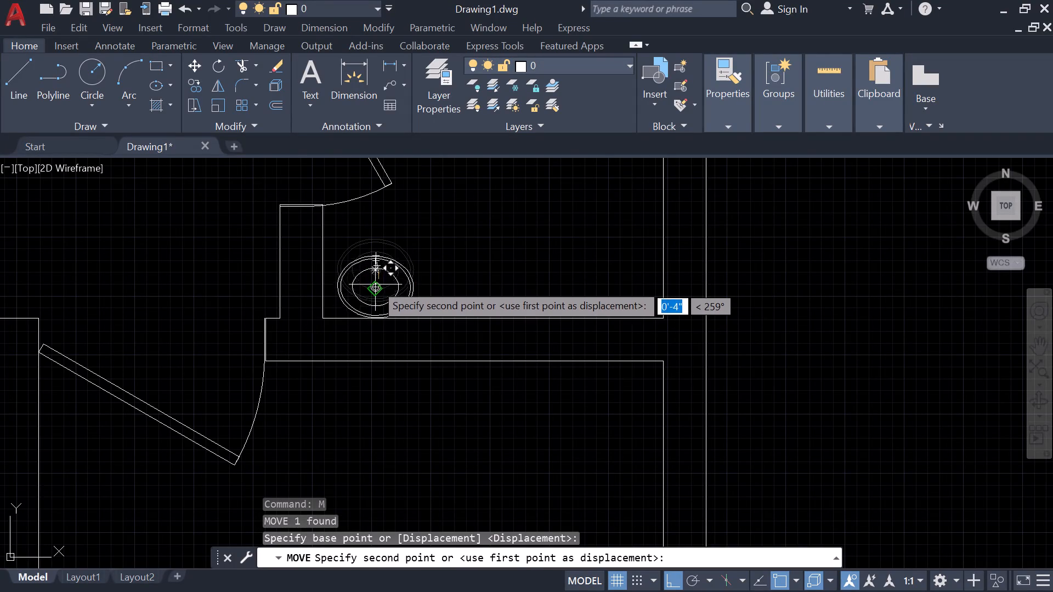
pyautogui.click(375, 283)
# Move the washbasin straight up slightly by its lowest rim point so the rim just touches the bottom wall line.
pyautogui.click(391, 309)
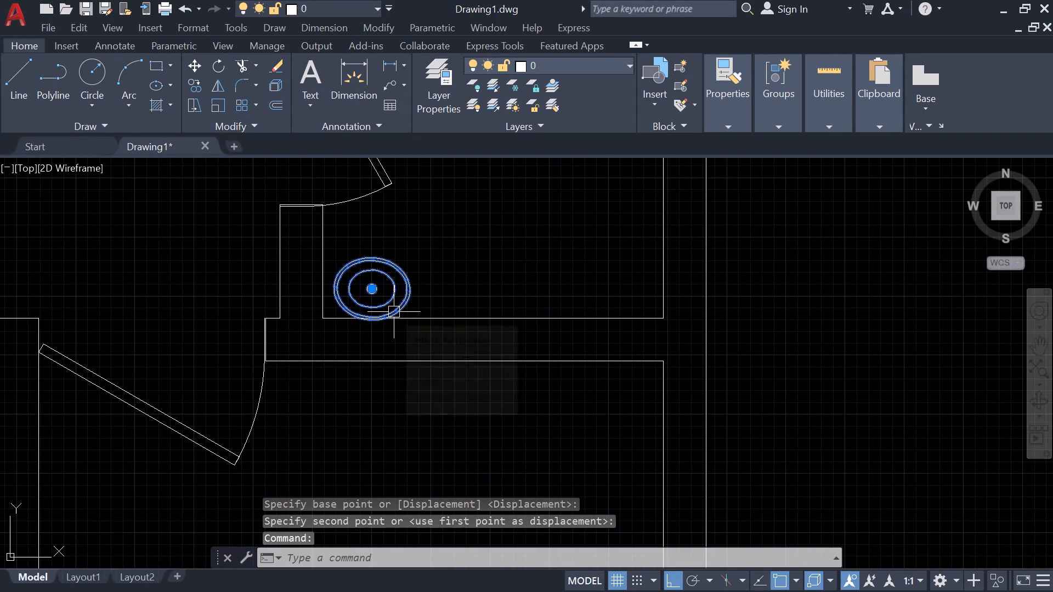
pyautogui.press('m')
pyautogui.press('space')
pyautogui.scroll(4, 384, 311)
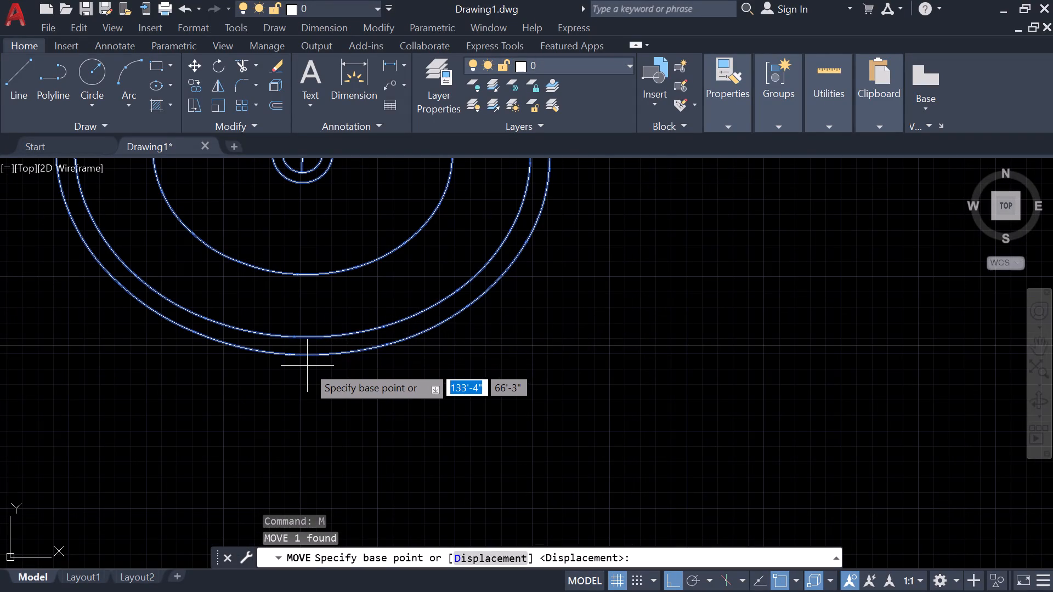
pyautogui.click(308, 359)
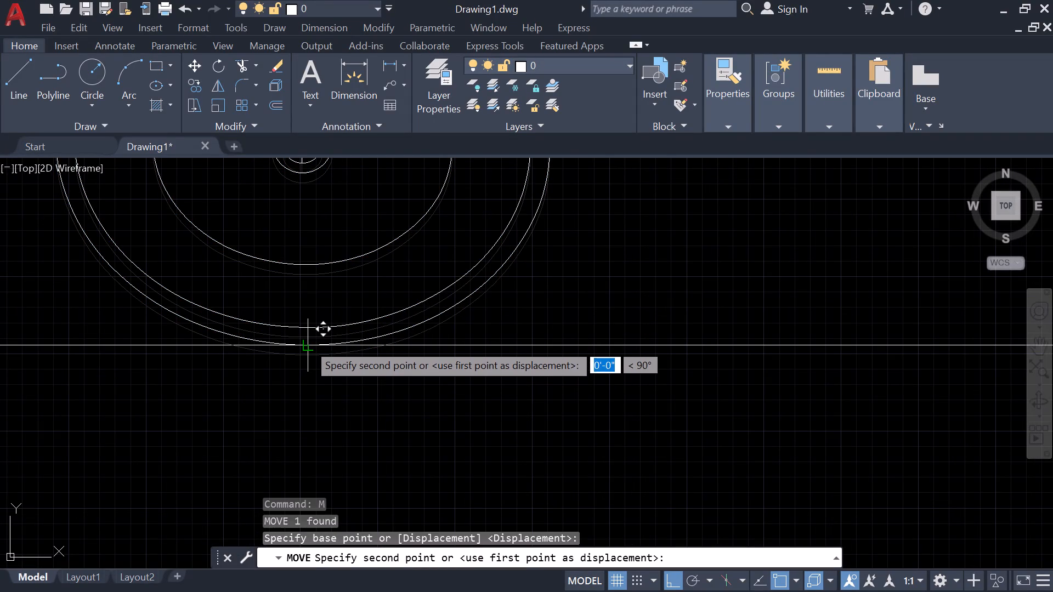
pyautogui.click(308, 343)
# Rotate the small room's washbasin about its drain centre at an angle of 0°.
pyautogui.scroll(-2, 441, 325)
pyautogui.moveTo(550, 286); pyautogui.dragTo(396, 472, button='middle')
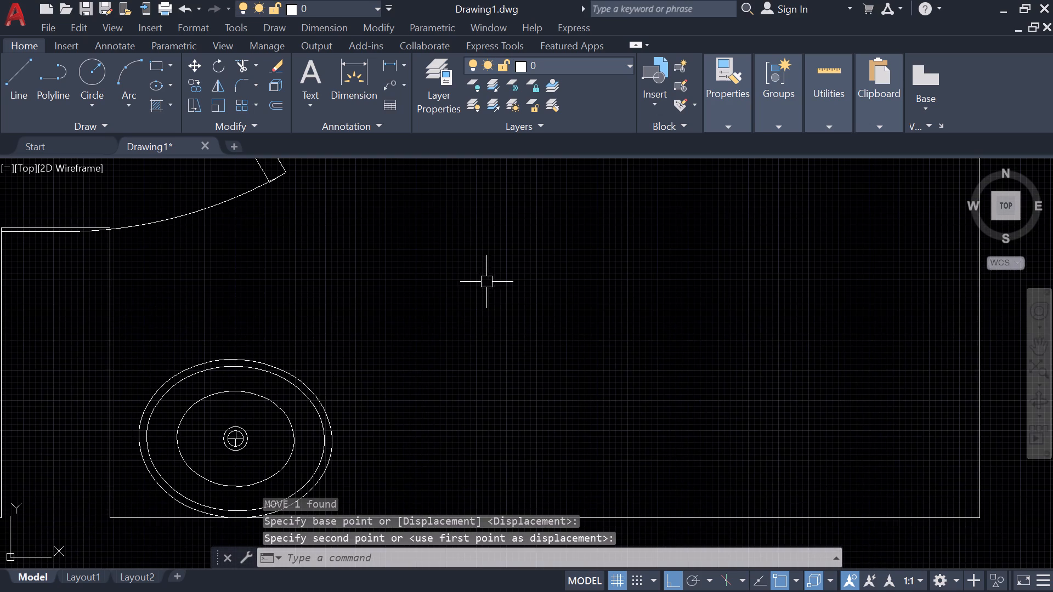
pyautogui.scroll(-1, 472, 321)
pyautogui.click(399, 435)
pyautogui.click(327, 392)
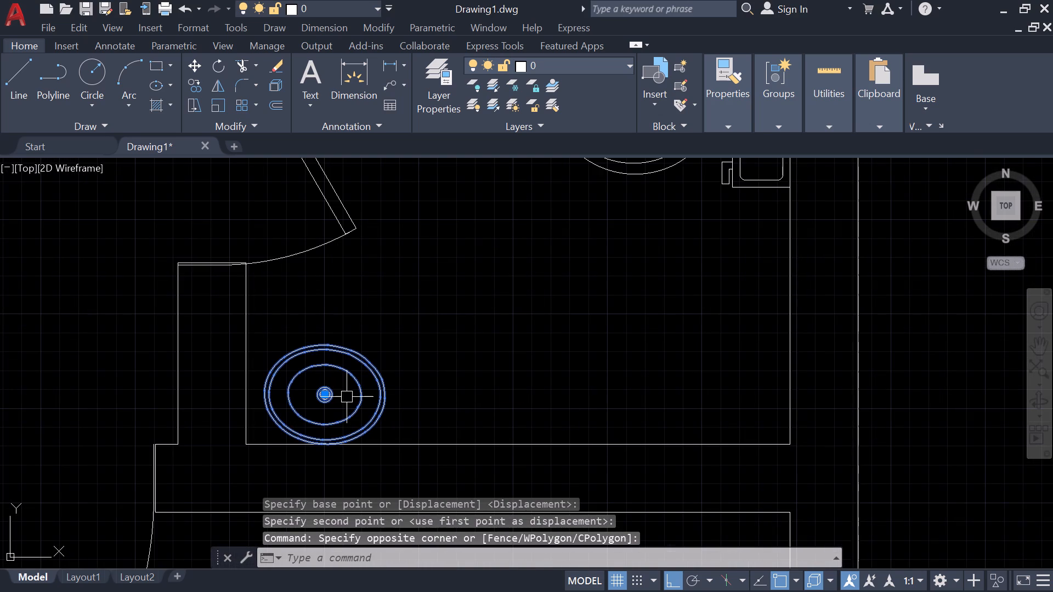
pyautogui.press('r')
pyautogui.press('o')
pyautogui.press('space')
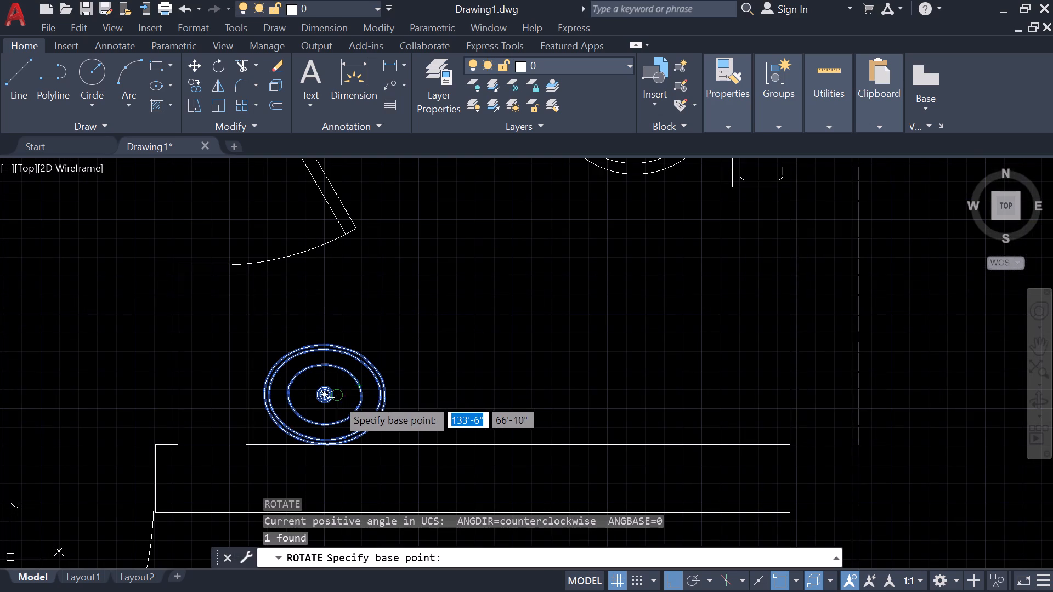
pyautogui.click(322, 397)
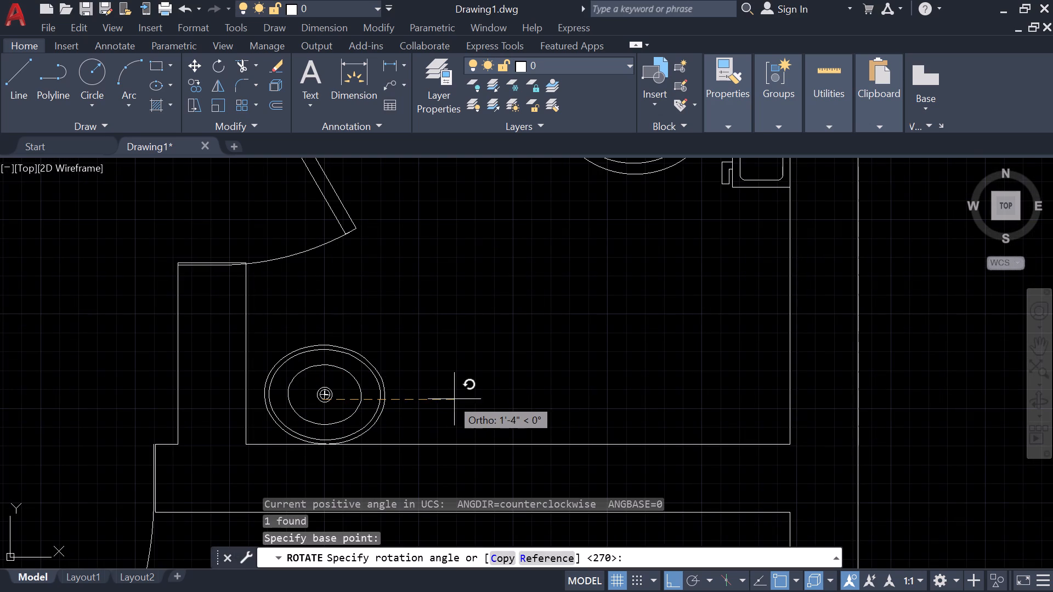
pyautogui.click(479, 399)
# Rotate the spare faucet outside the plan a quarter turn about its body centre so the spout points up.
pyautogui.scroll(-2, 517, 383)
pyautogui.moveTo(537, 333); pyautogui.dragTo(381, 480, button='middle')
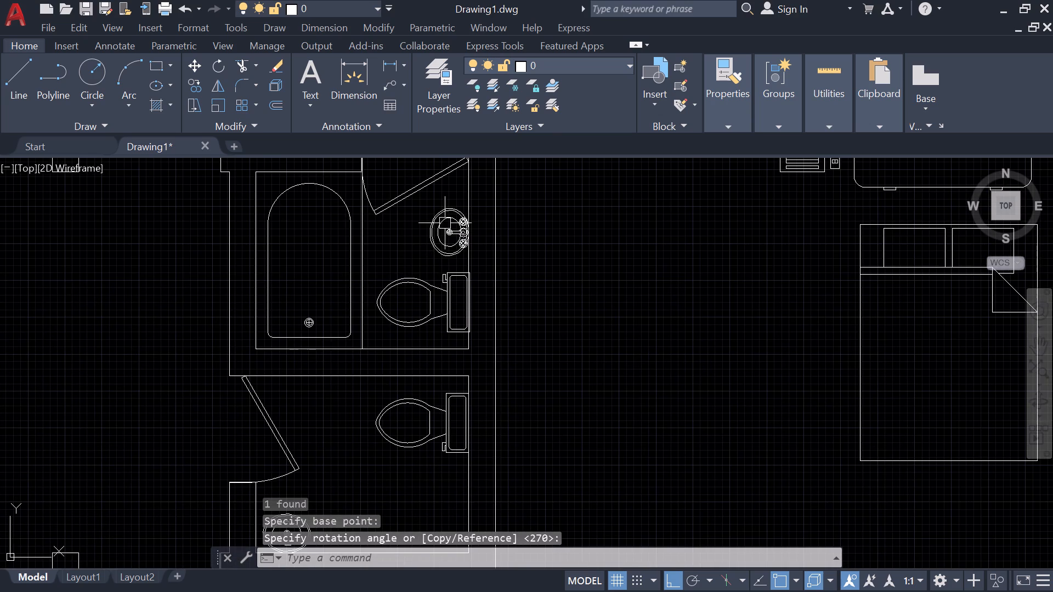
pyautogui.click(462, 230)
pyautogui.press('Escape')
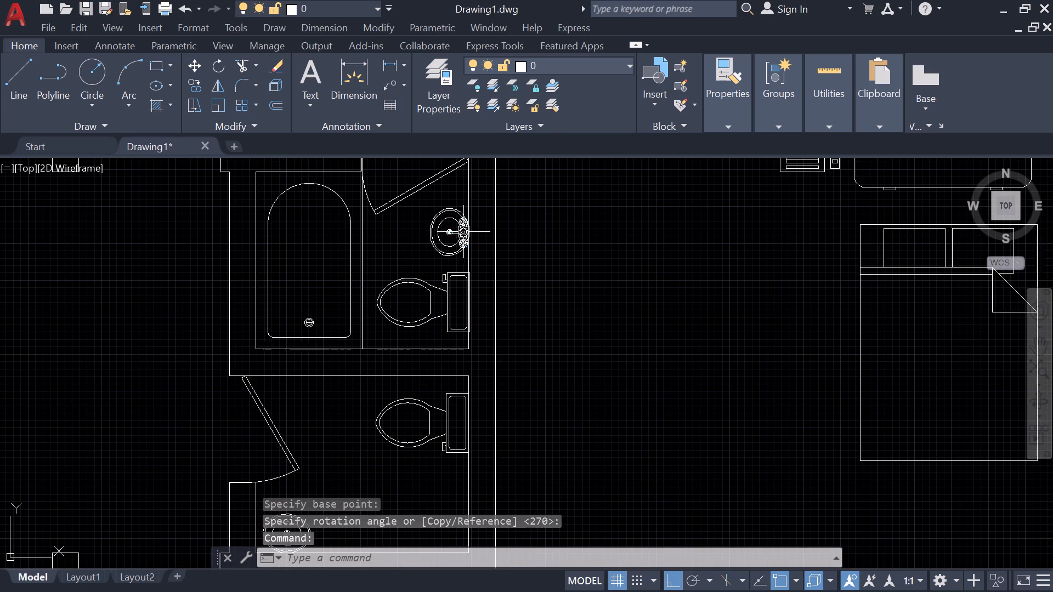
pyautogui.scroll(-5, 547, 259)
pyautogui.scroll(6, 726, 274)
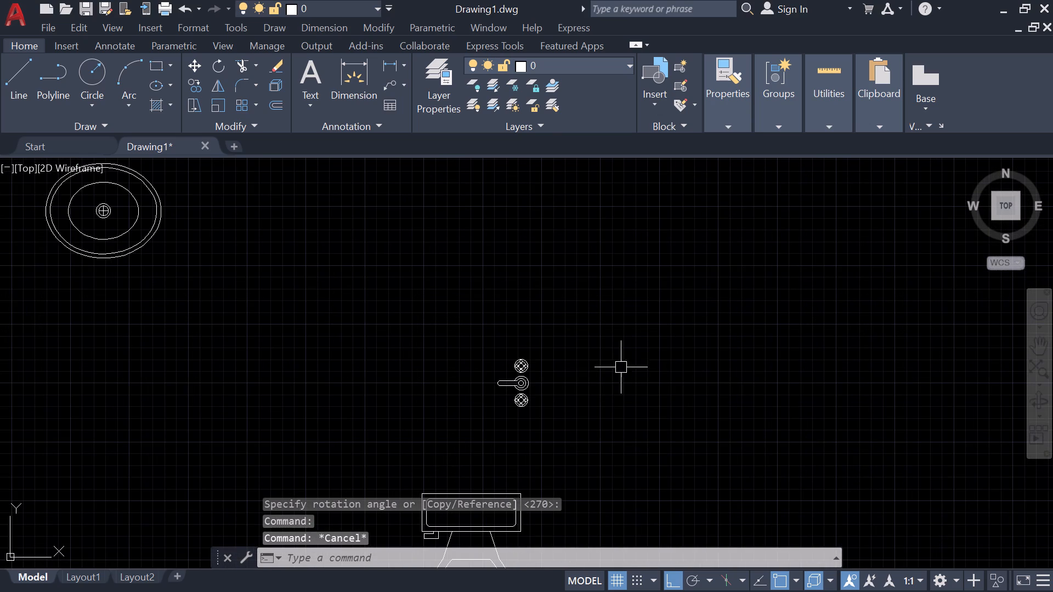
pyautogui.moveTo(557, 435); pyautogui.dragTo(558, 441)
pyautogui.click(509, 377)
pyautogui.press('e')
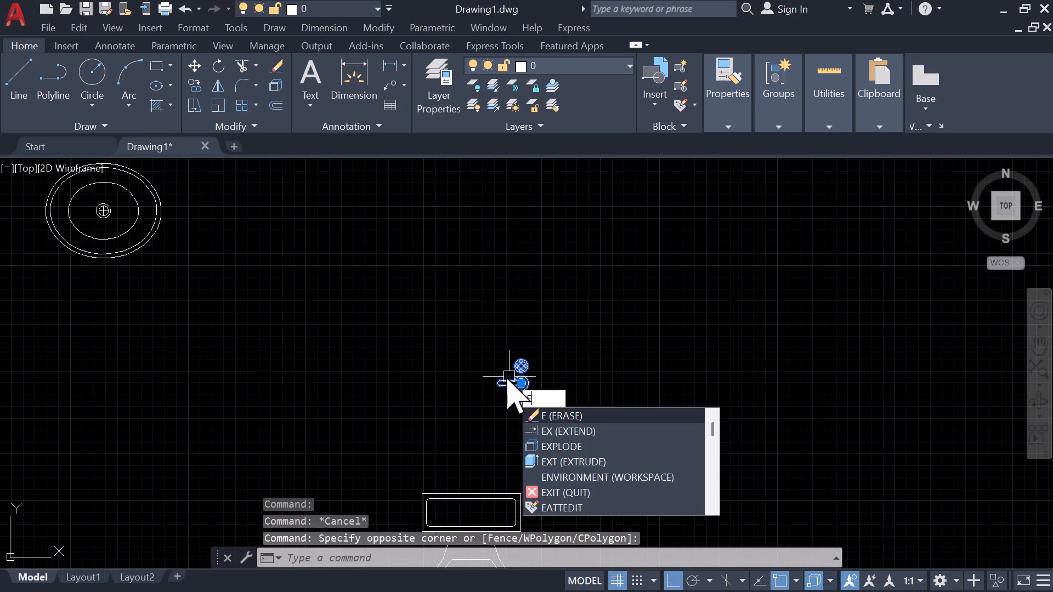
pyautogui.press('BackSpace')
pyautogui.write('rp')
pyautogui.press('BackSpace')
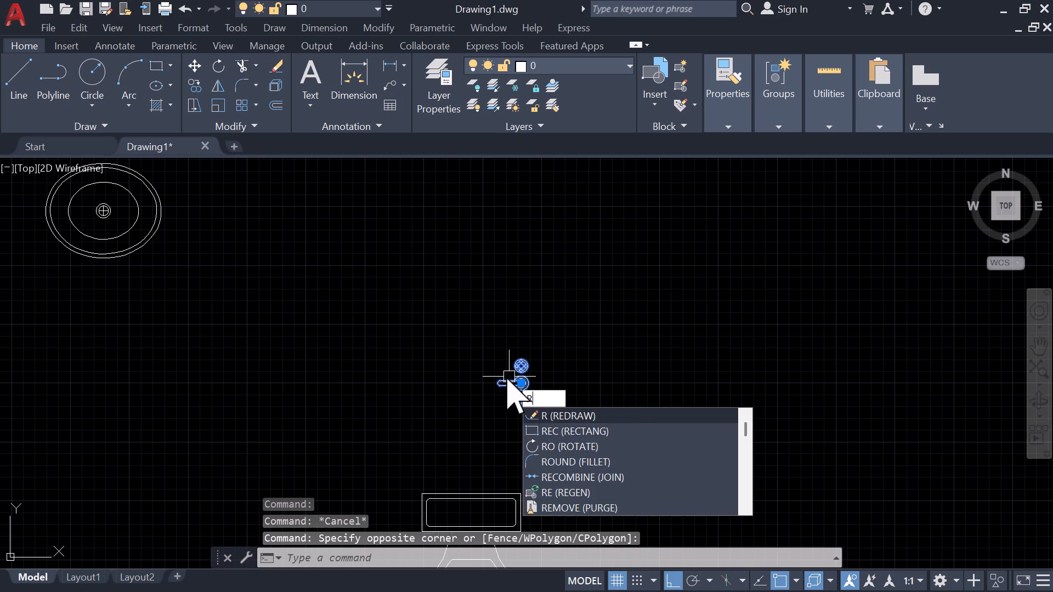
pyautogui.press('o')
pyautogui.press('Return')
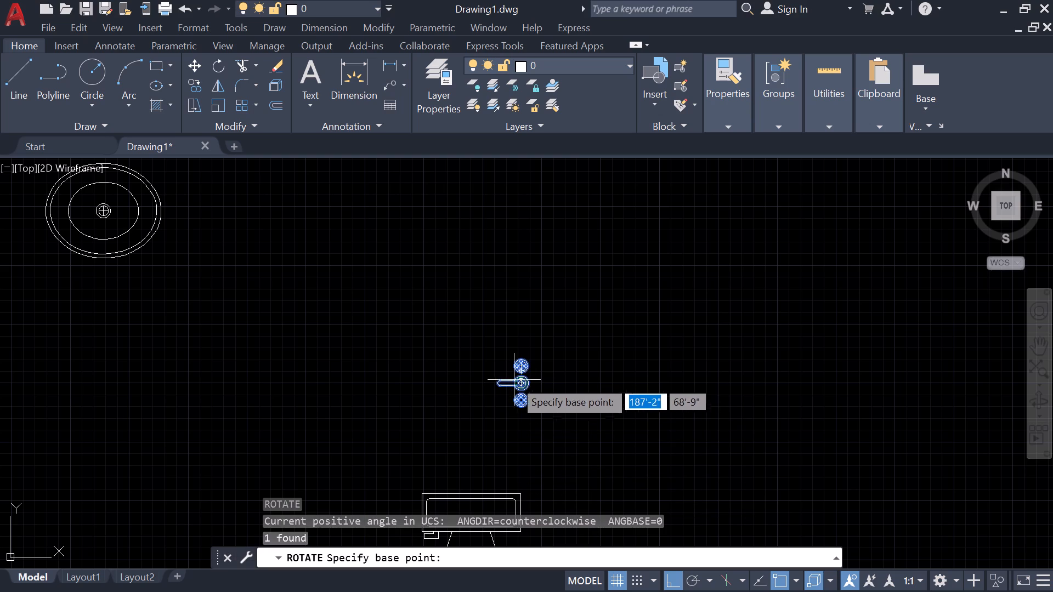
pyautogui.scroll(6, 511, 382)
pyautogui.click(574, 393)
pyautogui.click(571, 492)
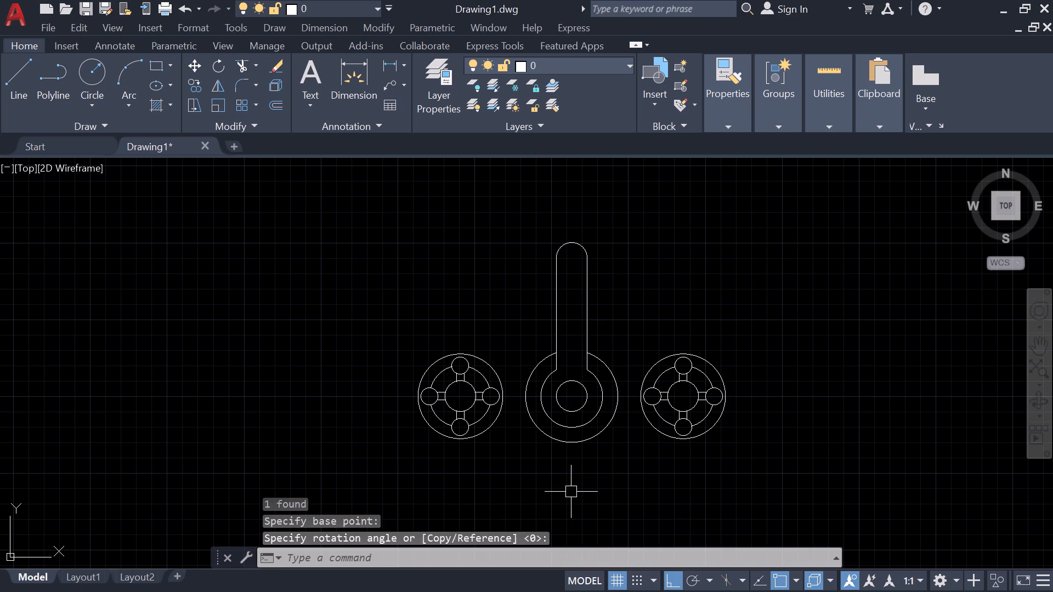
# Copy the spare faucet by its body centre onto the small room's washbasin, body at the wall side and spout reaching the drain.
pyautogui.click(767, 460)
pyautogui.click(580, 322)
pyautogui.write('co')
pyautogui.press('space')
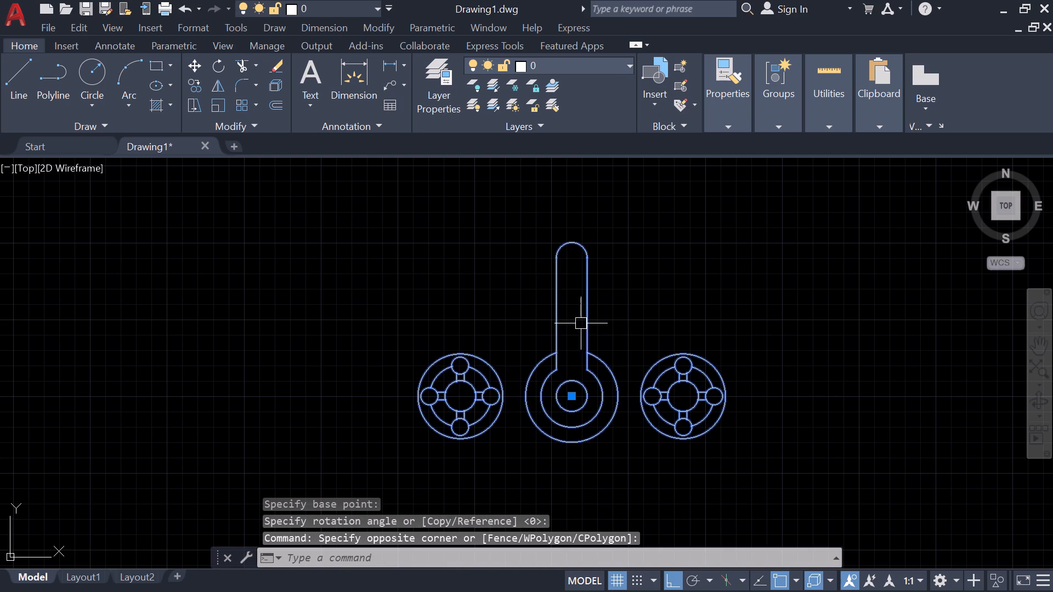
pyautogui.click(570, 399)
pyautogui.scroll(-1, 338, 464)
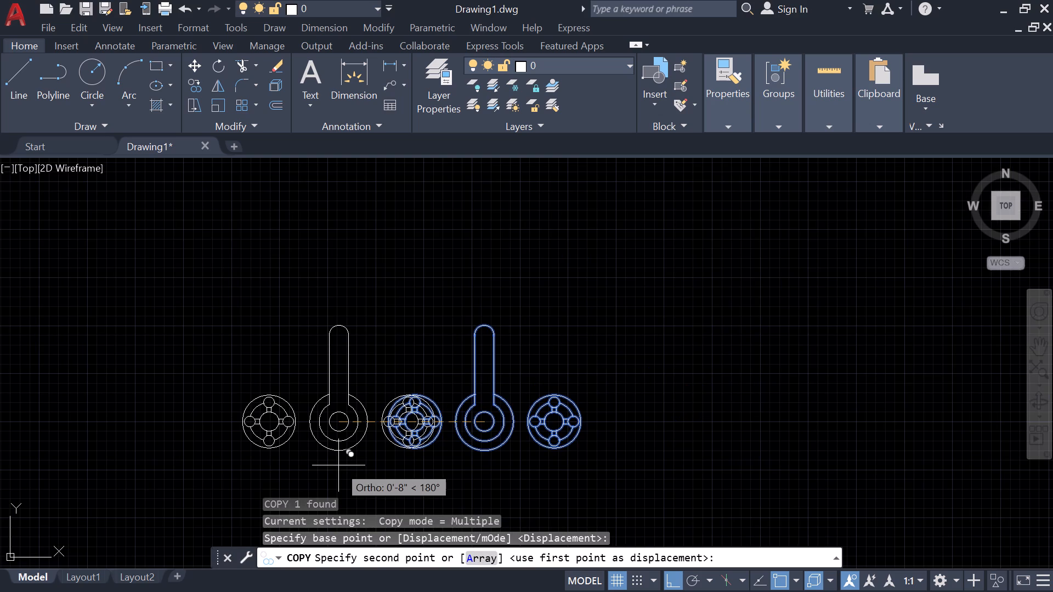
pyautogui.hotkey('shift', 'F8')
pyautogui.scroll(-2, 331, 467)
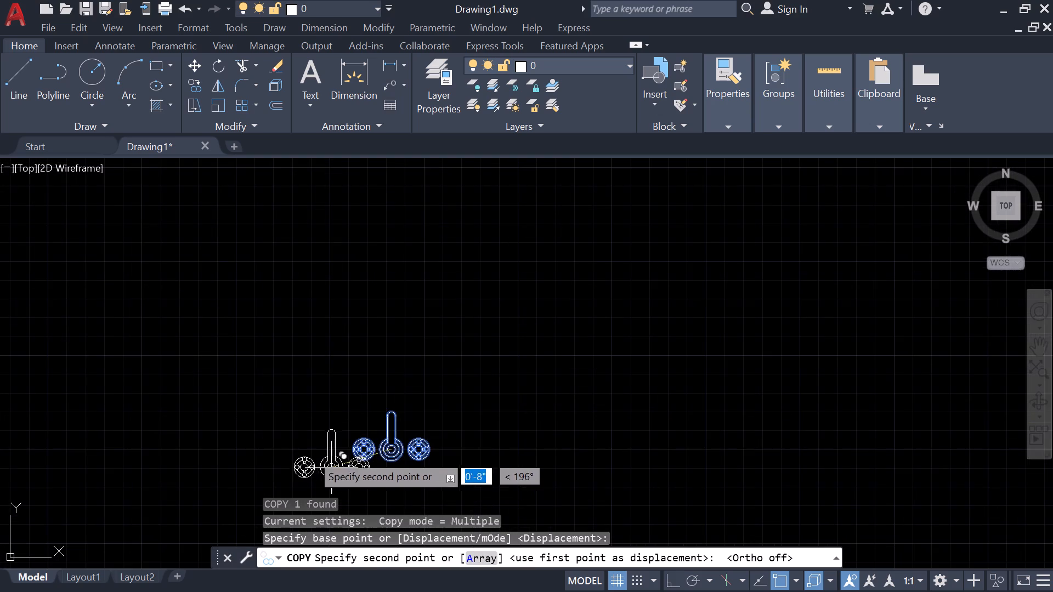
pyautogui.moveTo(314, 465); pyautogui.dragTo(673, 425, button='middle')
pyautogui.scroll(-1, 314, 465)
pyautogui.scroll(-3, 643, 429)
pyautogui.moveTo(573, 448); pyautogui.dragTo(799, 316, button='middle')
pyautogui.moveTo(294, 431); pyautogui.dragTo(731, 360, button='middle')
pyautogui.scroll(-1, 352, 417)
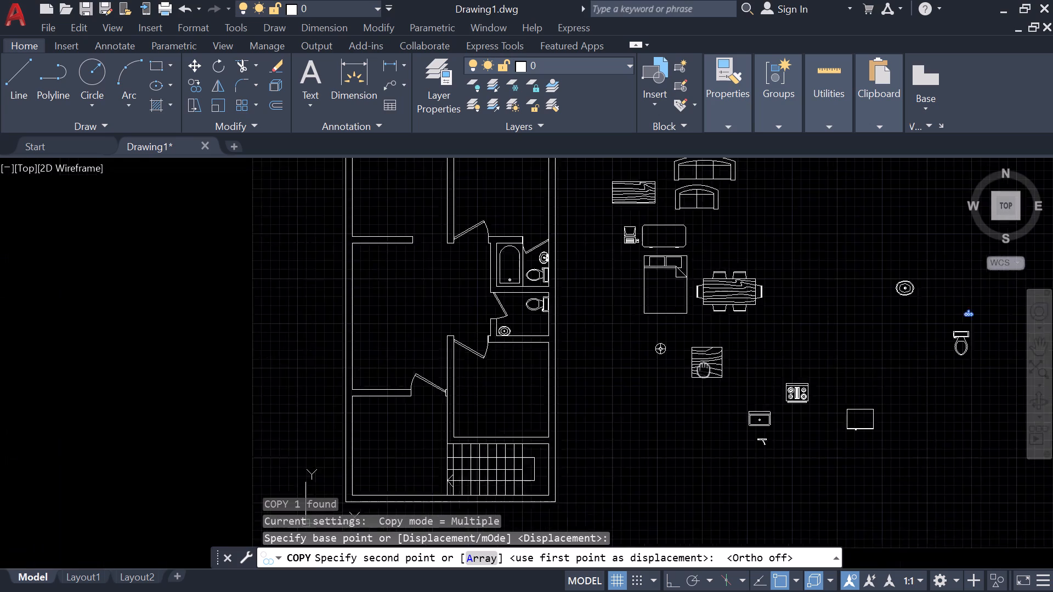
pyautogui.moveTo(731, 360); pyautogui.dragTo(732, 359, button='middle')
pyautogui.scroll(4, 567, 299)
pyautogui.scroll(2, 705, 385)
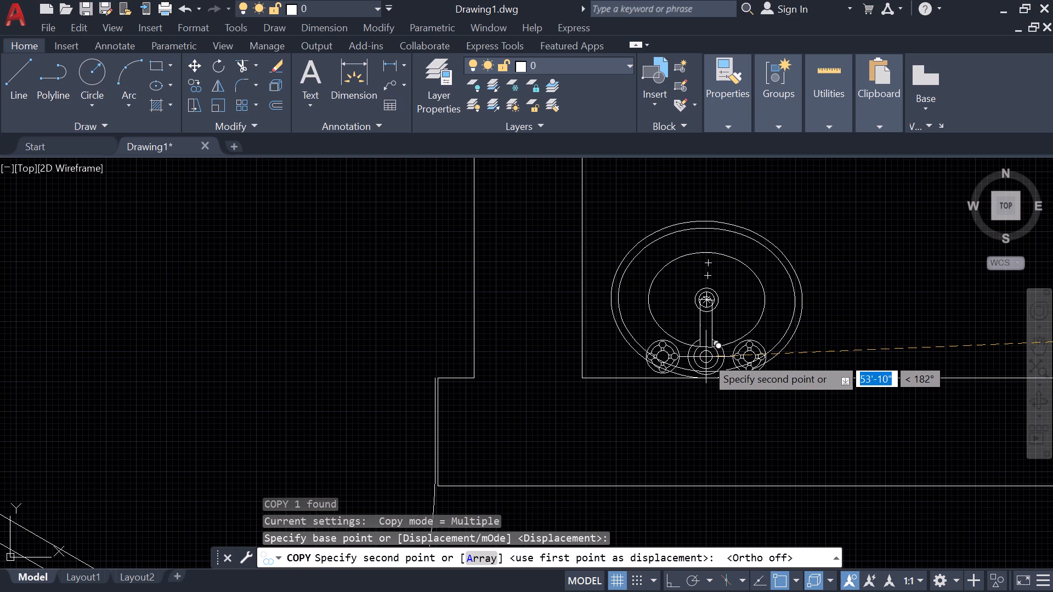
pyautogui.click(709, 359)
pyautogui.press('Escape')
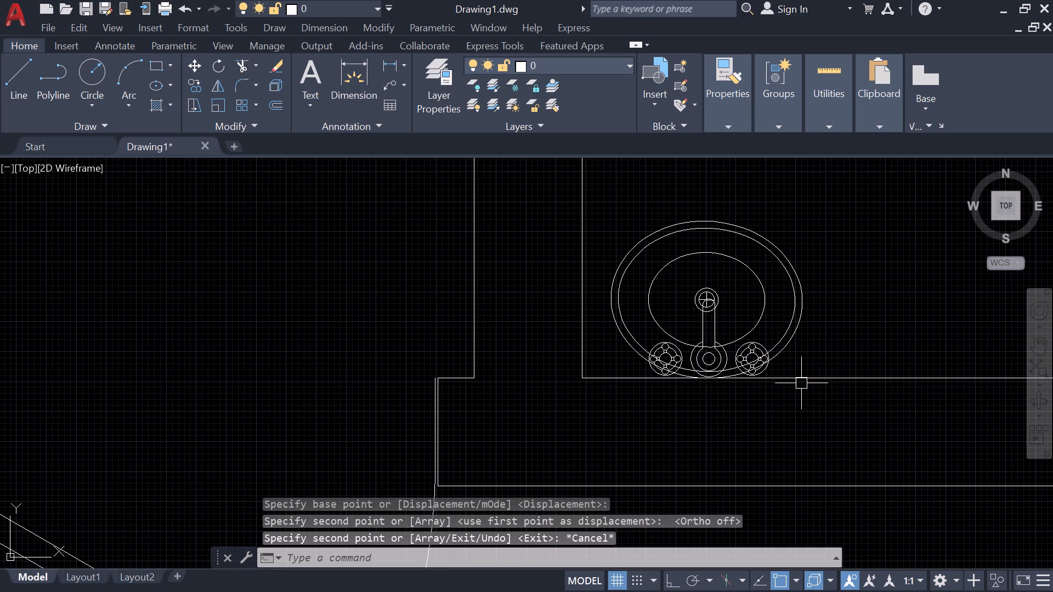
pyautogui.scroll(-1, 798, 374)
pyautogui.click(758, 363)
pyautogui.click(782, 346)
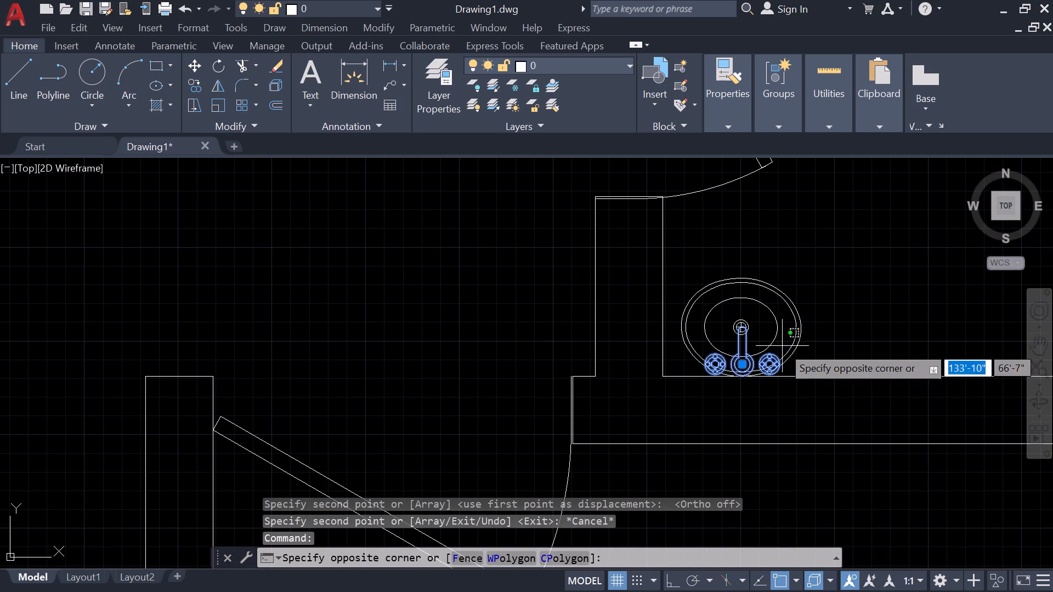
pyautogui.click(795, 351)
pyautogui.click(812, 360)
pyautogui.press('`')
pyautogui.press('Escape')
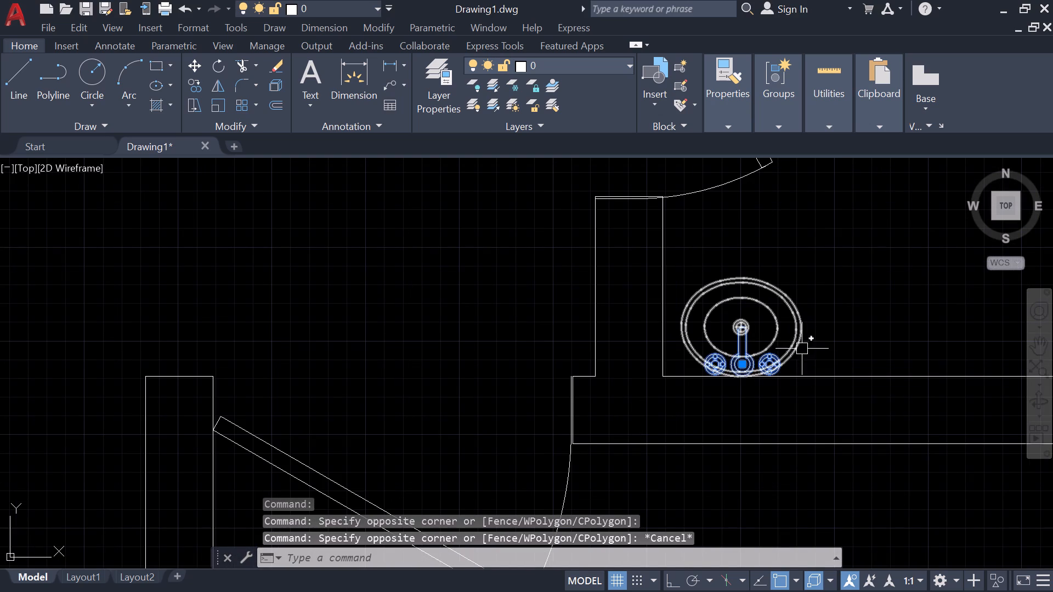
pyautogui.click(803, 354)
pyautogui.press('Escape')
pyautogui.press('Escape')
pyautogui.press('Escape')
# Scale up the small room's washbasin freehand about its drain centre until its rim slightly overlaps the adjacent side wall line.
pyautogui.click(806, 356)
pyautogui.click(792, 337)
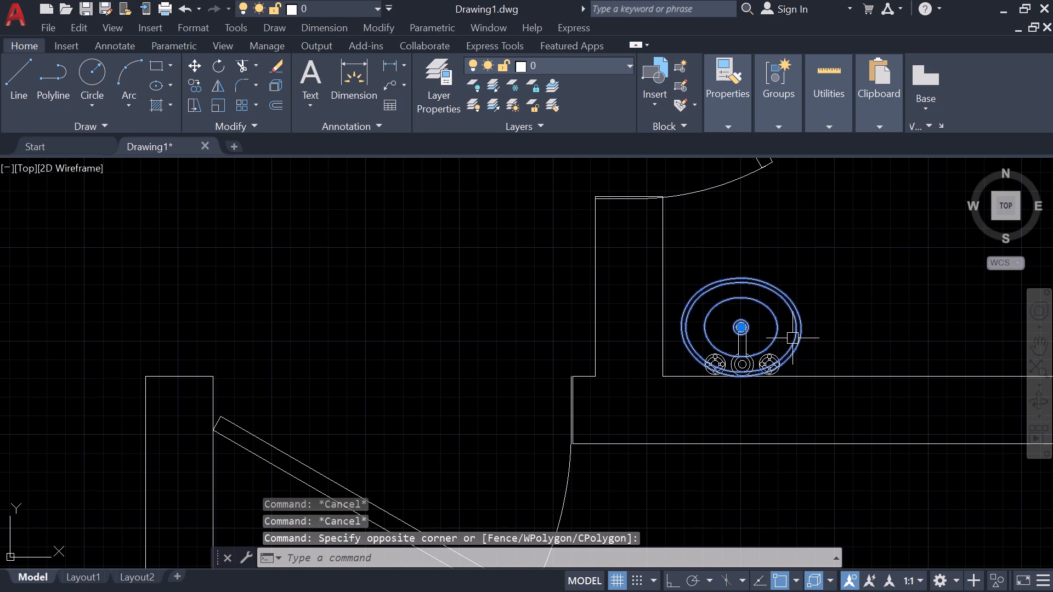
pyautogui.write('sc')
pyautogui.press('space')
pyautogui.scroll(7, 738, 322)
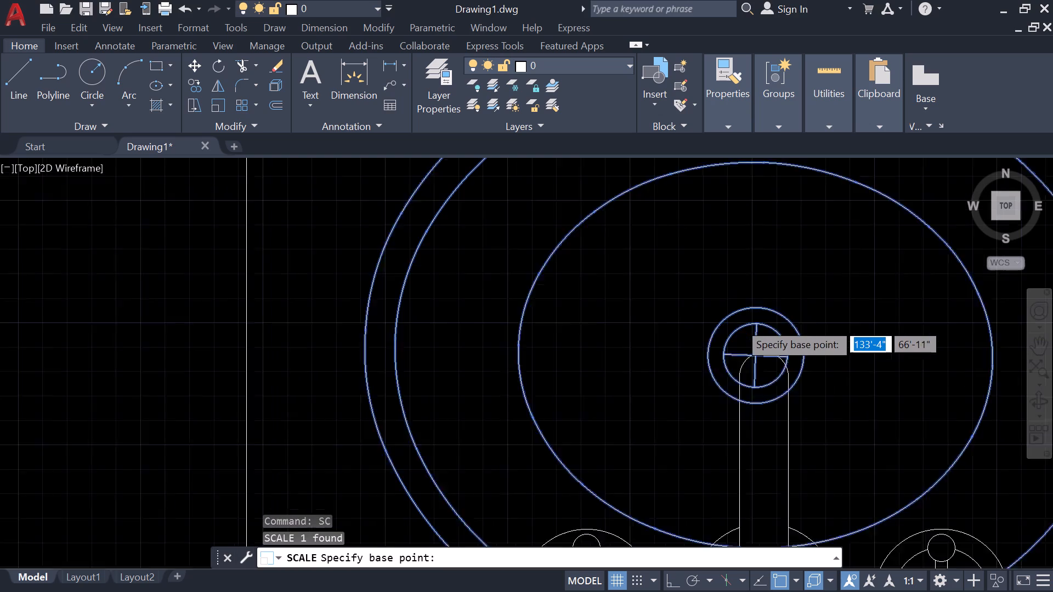
pyautogui.click(767, 356)
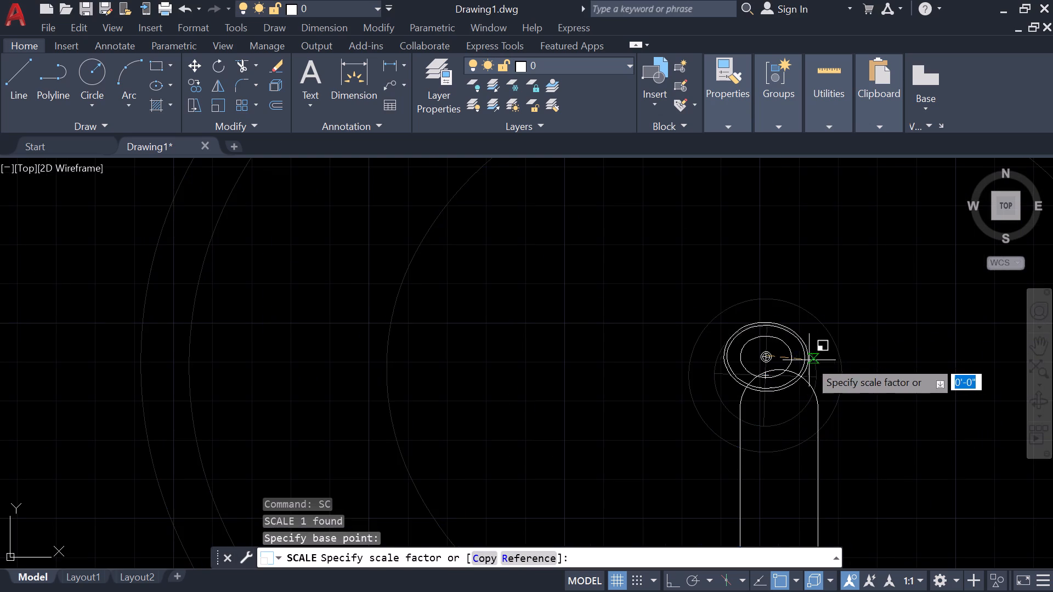
pyautogui.scroll(-6, 814, 360)
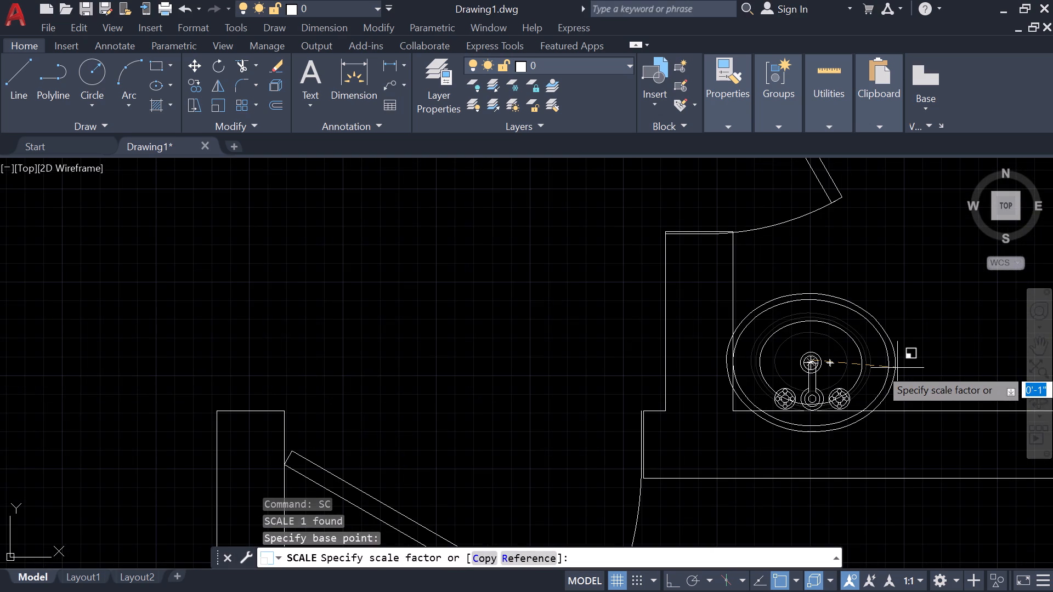
pyautogui.click(899, 368)
# Move the enlarged washbasin up about 3" by the inner bowl's top point so its rim meets the bottom wall line.
pyautogui.click(927, 383)
pyautogui.click(885, 348)
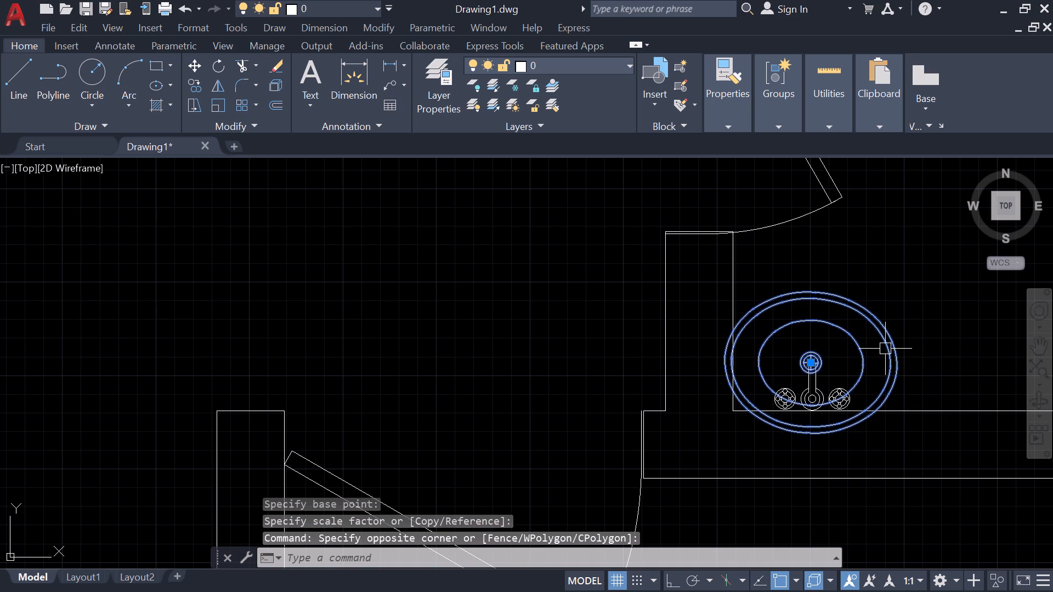
pyautogui.write('m')
pyautogui.press('space')
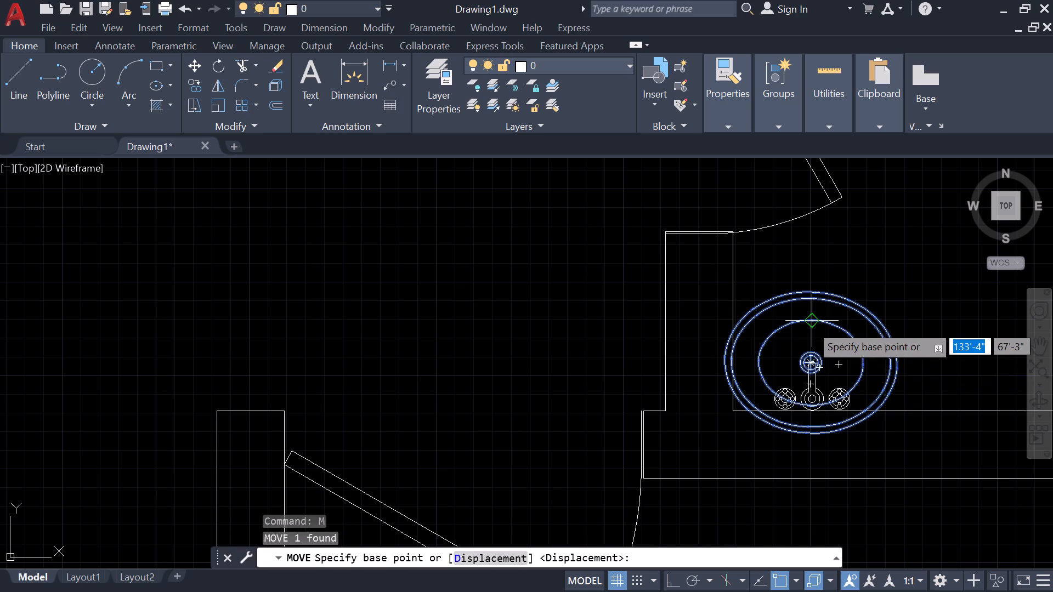
pyautogui.click(810, 325)
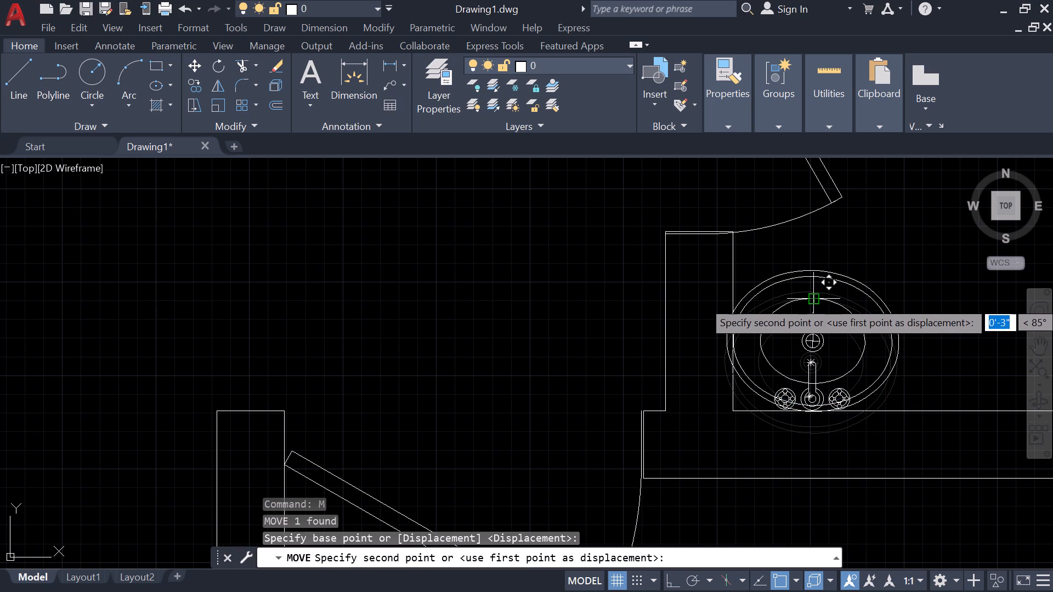
pyautogui.click(814, 303)
# Erase the spare washbasin, faucet and toilet lying outside the floor plan.
pyautogui.scroll(-1, 882, 312)
pyautogui.moveTo(898, 326); pyautogui.dragTo(885, 335, button='middle')
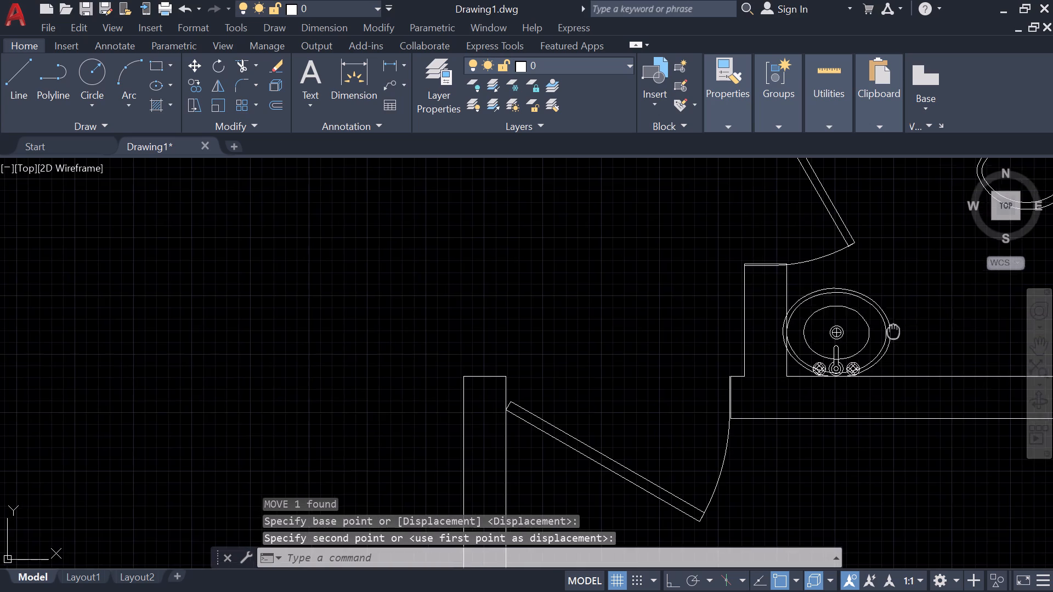
pyautogui.moveTo(885, 335); pyautogui.dragTo(748, 359, button='middle')
pyautogui.scroll(-2, 798, 366)
pyautogui.moveTo(823, 332); pyautogui.dragTo(662, 402, button='middle')
pyautogui.moveTo(772, 322); pyautogui.dragTo(667, 398, button='middle')
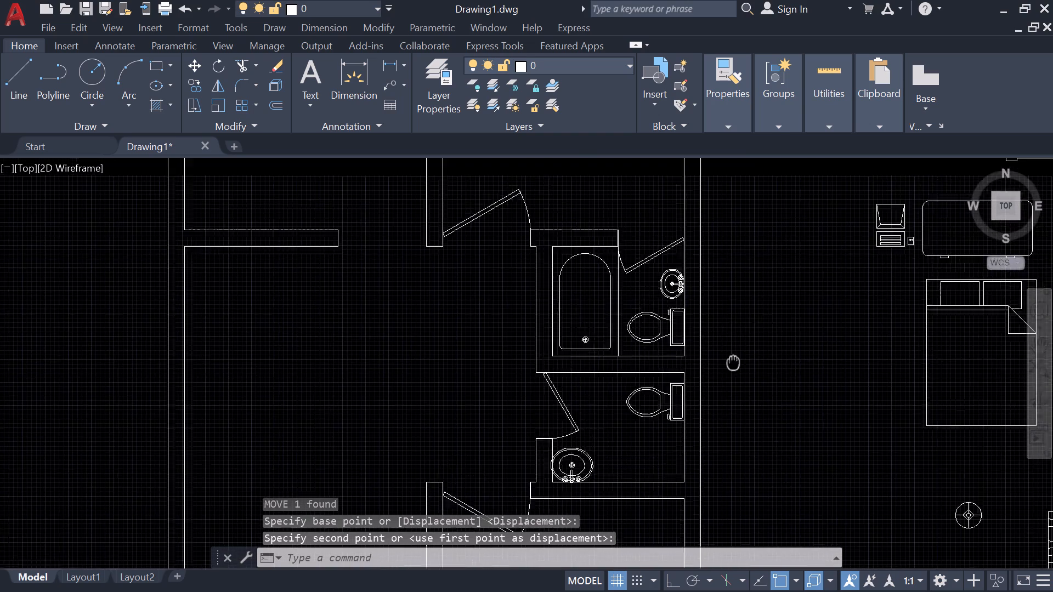
pyautogui.moveTo(667, 398); pyautogui.dragTo(495, 436, button='middle')
pyautogui.scroll(-1, 722, 331)
pyautogui.moveTo(730, 372); pyautogui.dragTo(437, 278, button='middle')
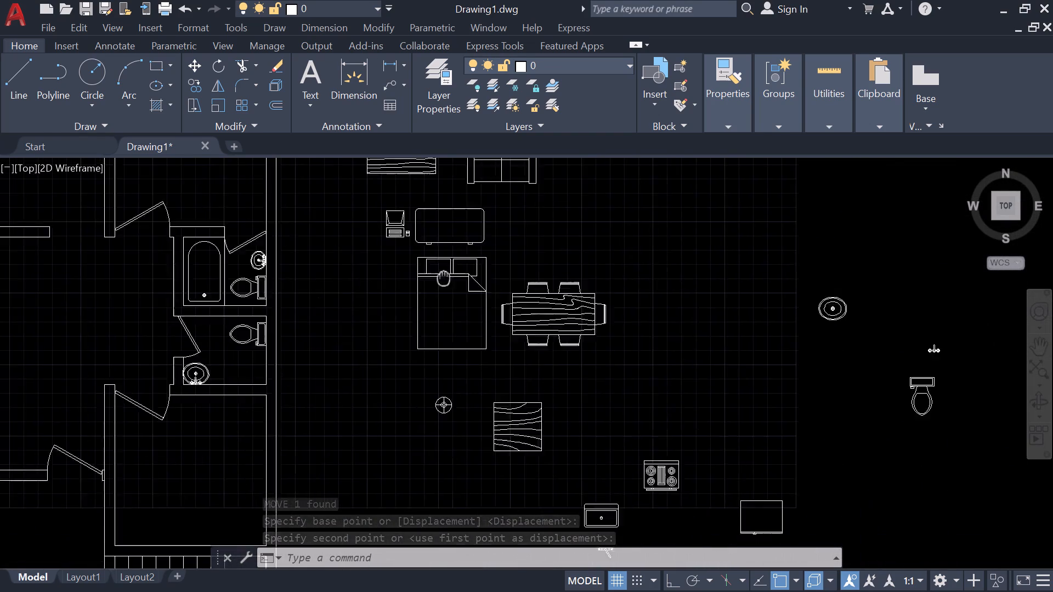
pyautogui.moveTo(437, 278); pyautogui.dragTo(240, 263, button='middle')
pyautogui.click(756, 447)
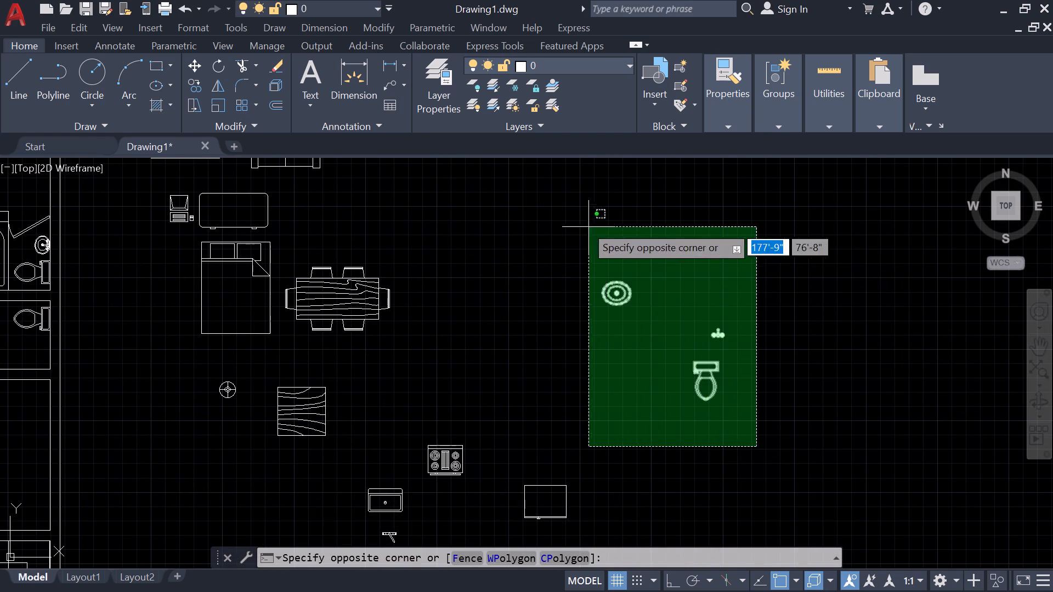
pyautogui.moveTo(554, 208); pyautogui.dragTo(557, 224)
pyautogui.write('e')
pyautogui.press('space')
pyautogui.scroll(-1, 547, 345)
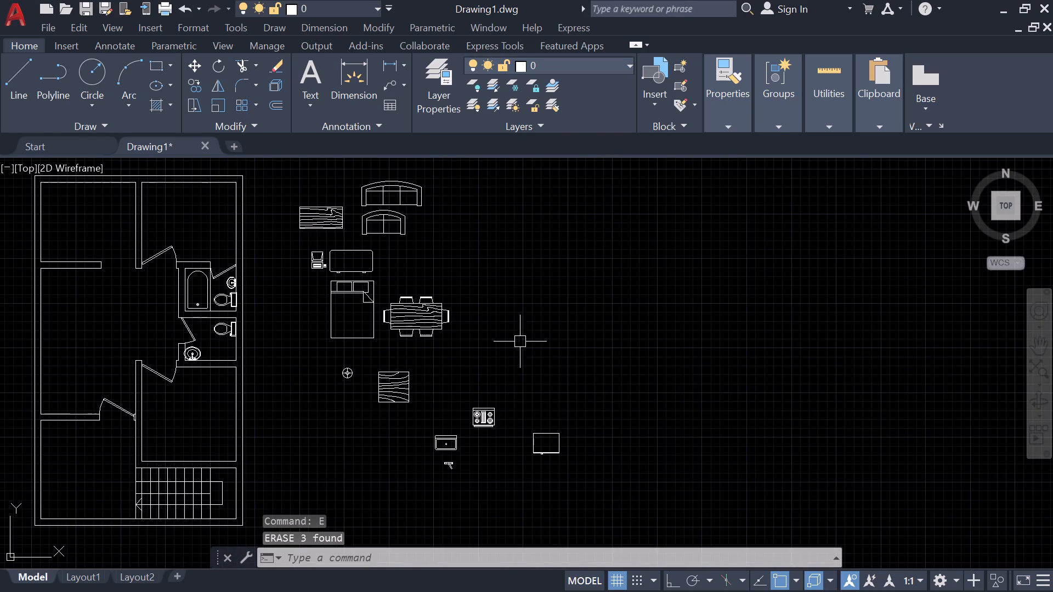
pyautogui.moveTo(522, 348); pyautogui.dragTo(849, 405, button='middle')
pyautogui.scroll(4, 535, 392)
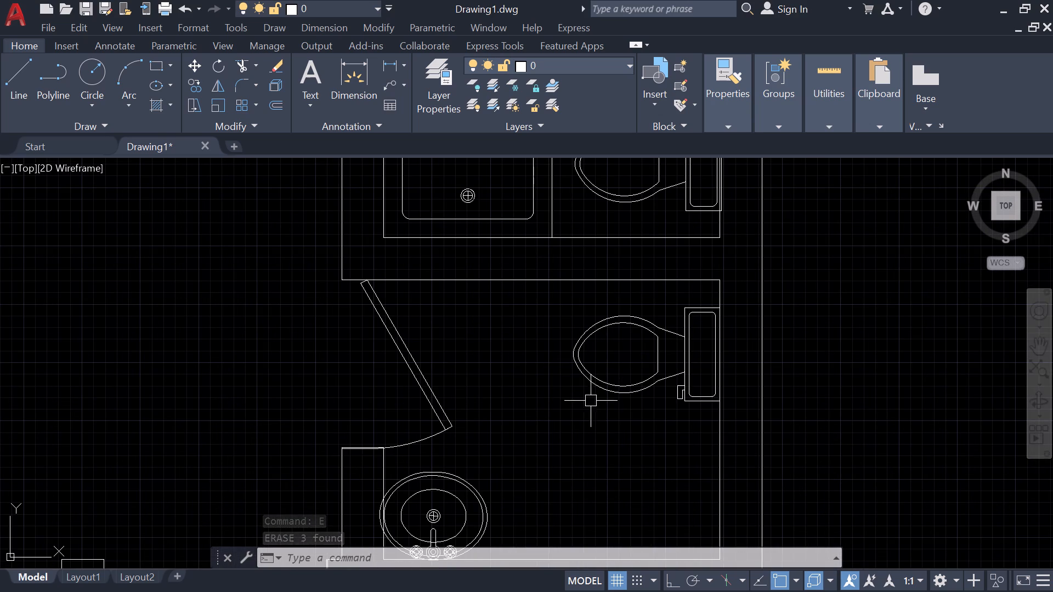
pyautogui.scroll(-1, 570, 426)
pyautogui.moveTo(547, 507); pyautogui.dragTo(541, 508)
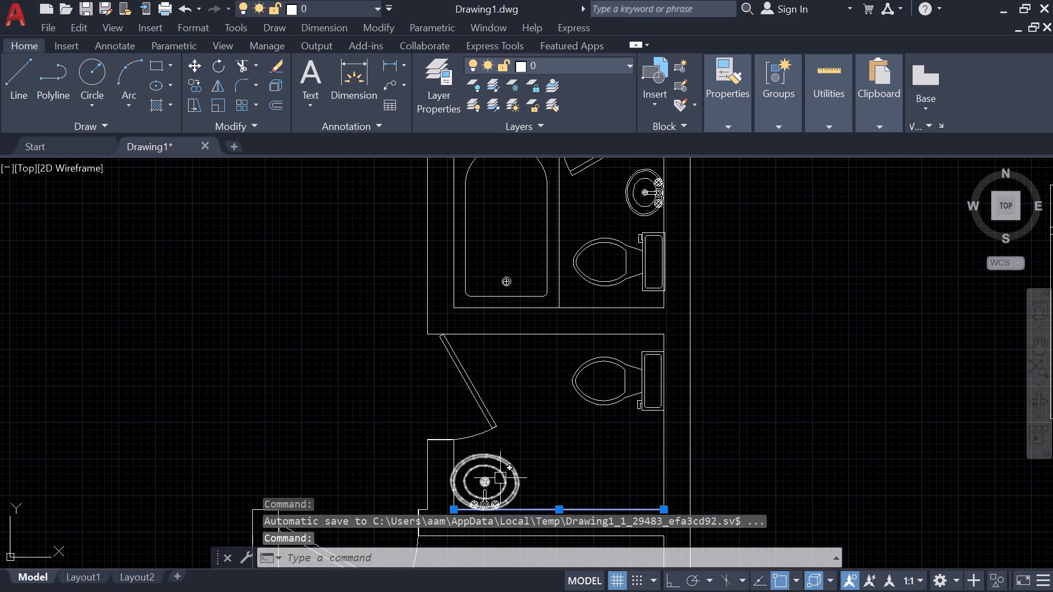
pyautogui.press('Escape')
# Draw an 11' by about 2'-5" counter rectangle along the top wall of the plan's upper-left room, from its inner upper-right corner.
pyautogui.scroll(-1, 349, 344)
pyautogui.moveTo(299, 295); pyautogui.dragTo(320, 346, button='middle')
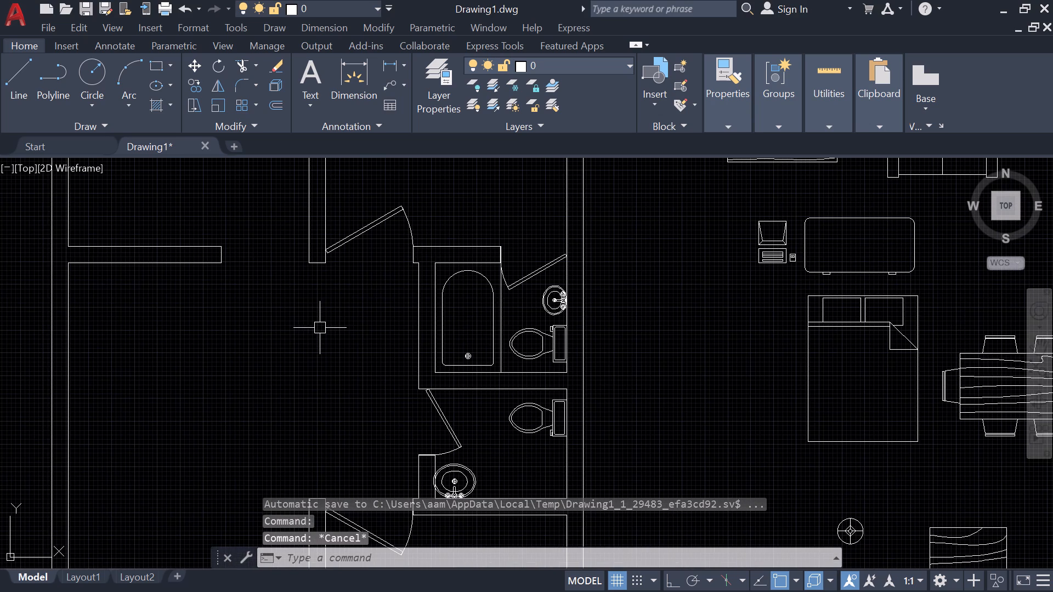
pyautogui.moveTo(350, 338); pyautogui.dragTo(527, 439, button='middle')
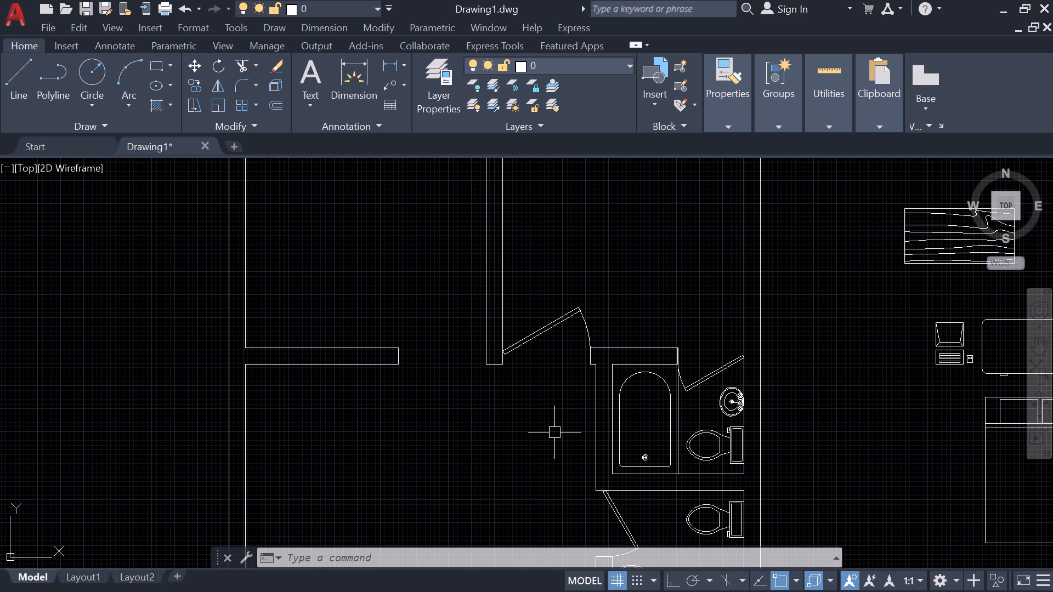
pyautogui.press('e')
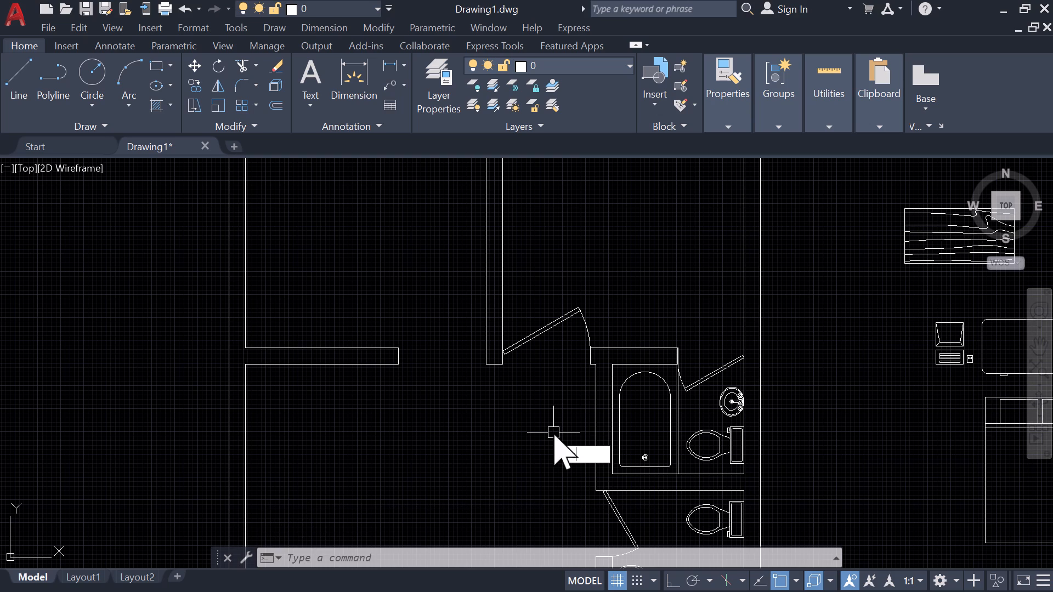
pyautogui.press('BackSpace')
pyautogui.write('rec')
pyautogui.press('Return')
pyautogui.moveTo(363, 187); pyautogui.dragTo(384, 397, button='middle')
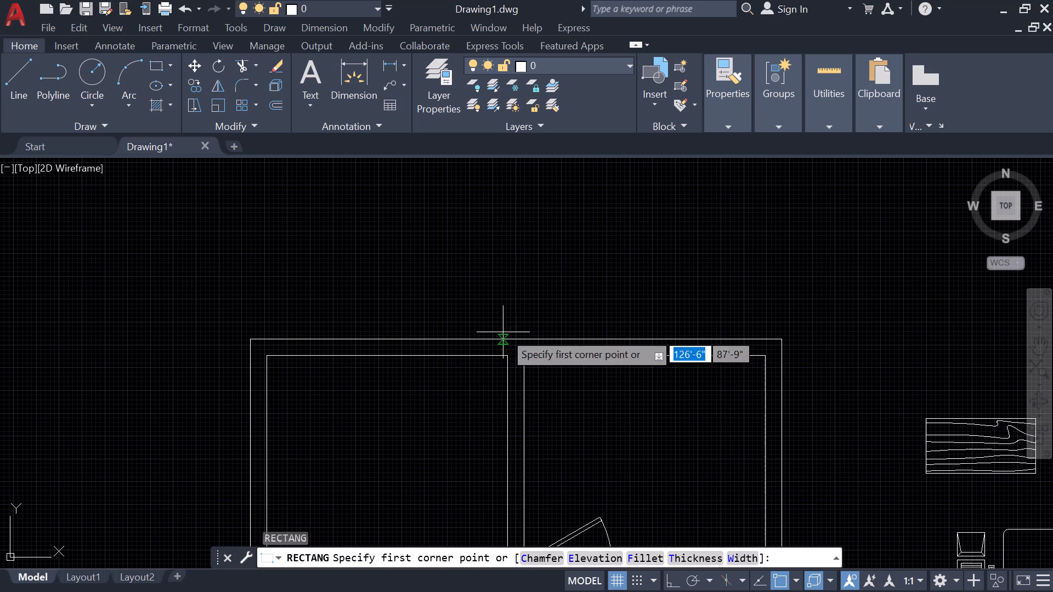
pyautogui.click(505, 356)
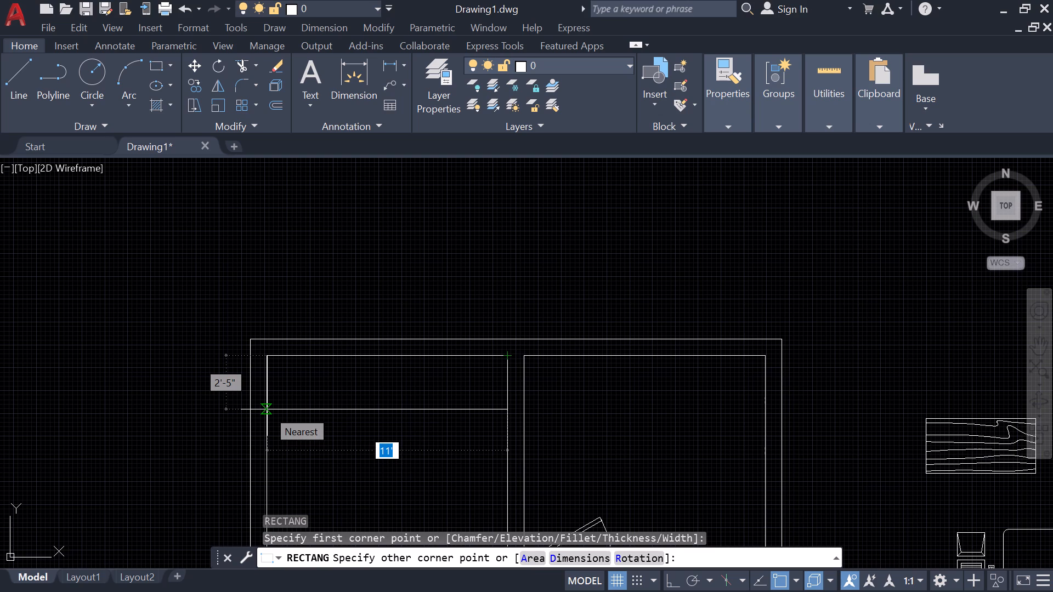
pyautogui.click(267, 409)
# Draw a rectangle about 3'-6" by 9'-3" along the same room's left wall, from the inner upper-left corner to the partition below.
pyautogui.hotkey('alt', 'r')
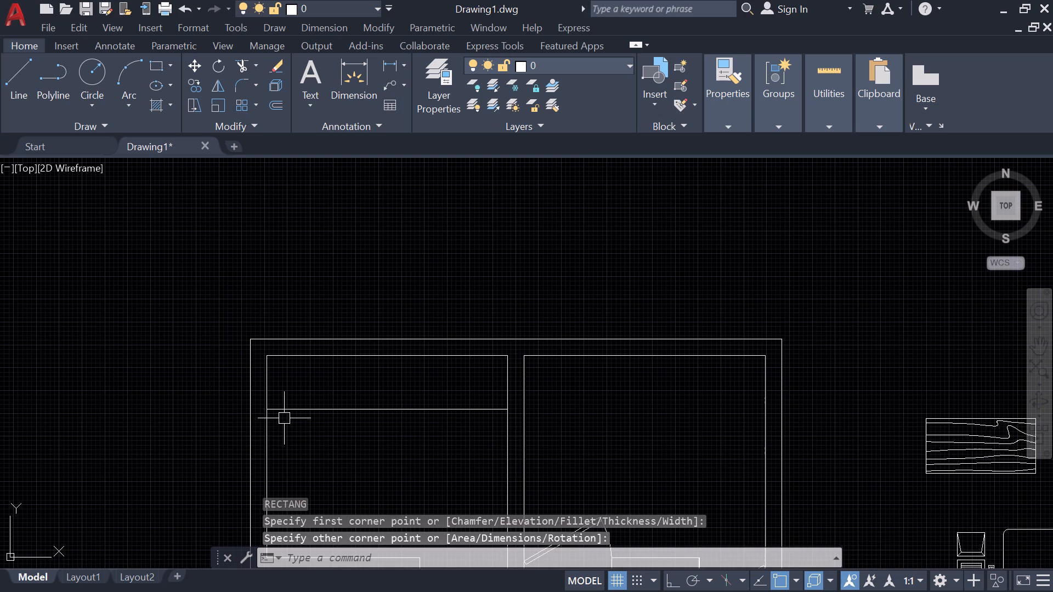
pyautogui.write('rec')
pyautogui.press('space')
pyautogui.click(267, 360)
pyautogui.scroll(-2, 314, 481)
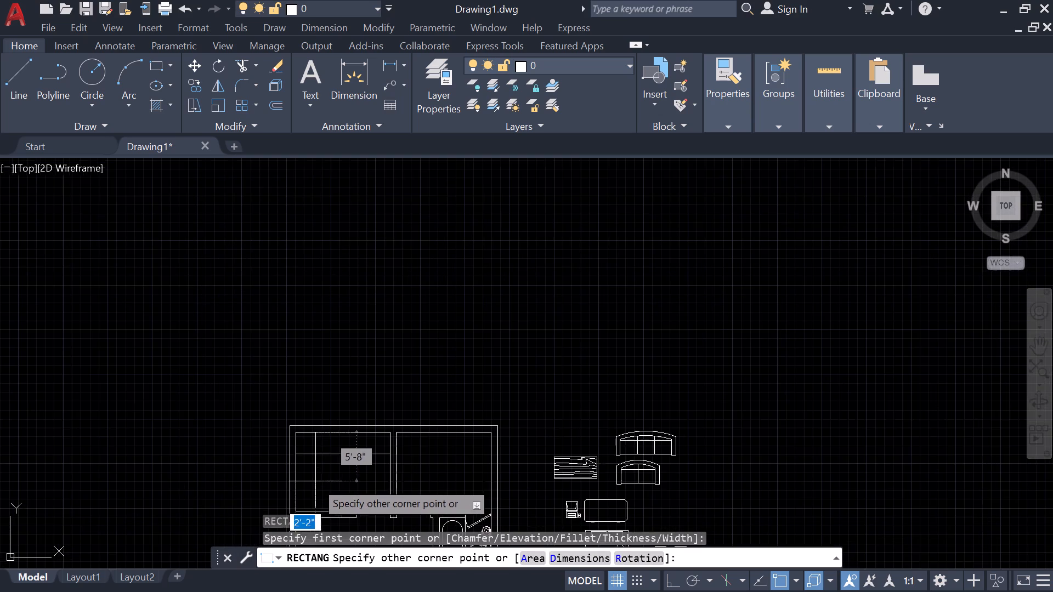
pyautogui.moveTo(316, 481); pyautogui.dragTo(319, 379, button='middle')
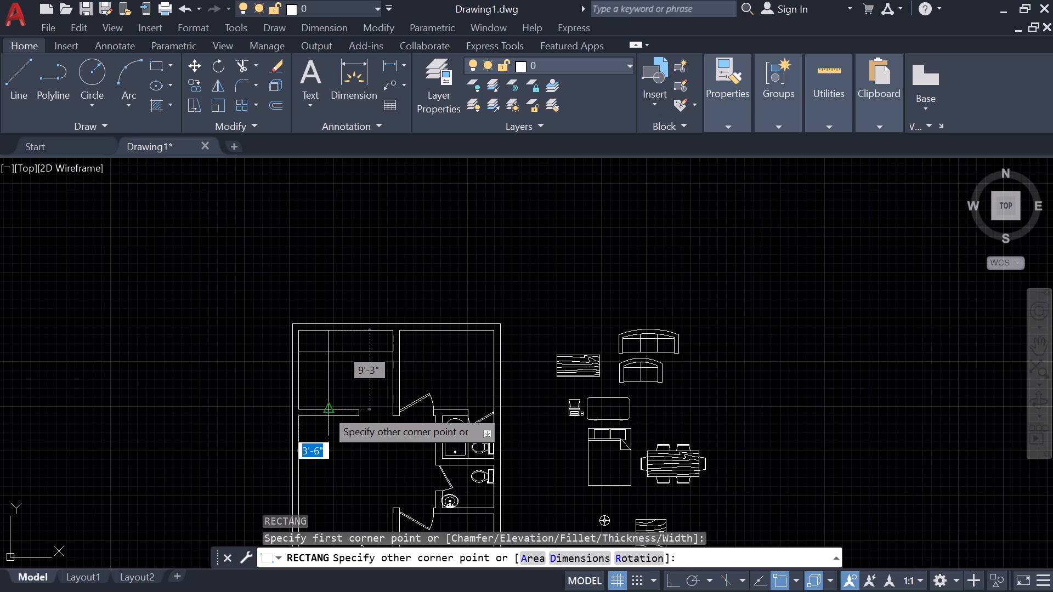
pyautogui.click(326, 409)
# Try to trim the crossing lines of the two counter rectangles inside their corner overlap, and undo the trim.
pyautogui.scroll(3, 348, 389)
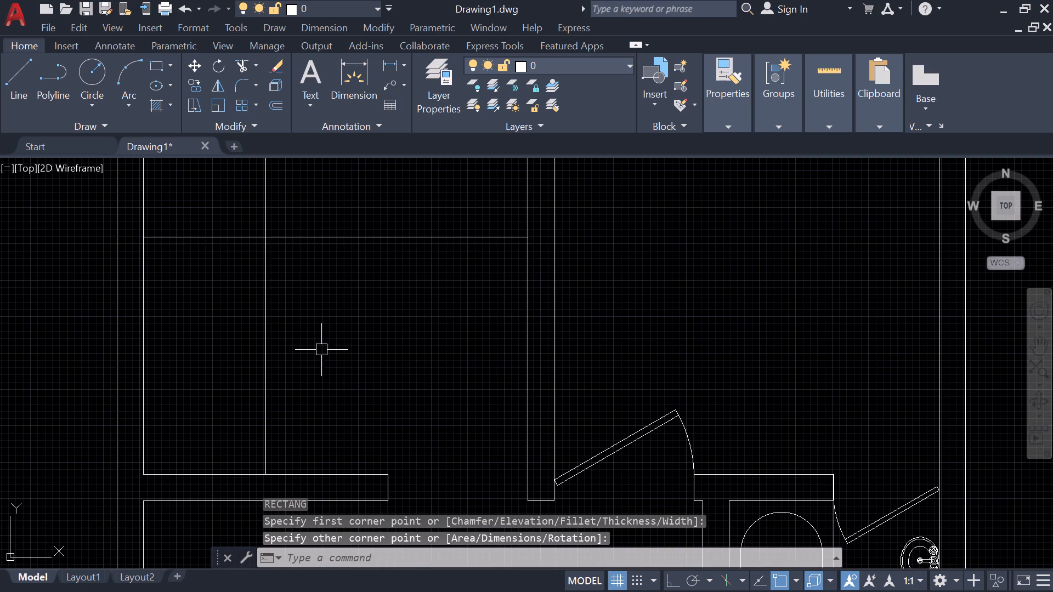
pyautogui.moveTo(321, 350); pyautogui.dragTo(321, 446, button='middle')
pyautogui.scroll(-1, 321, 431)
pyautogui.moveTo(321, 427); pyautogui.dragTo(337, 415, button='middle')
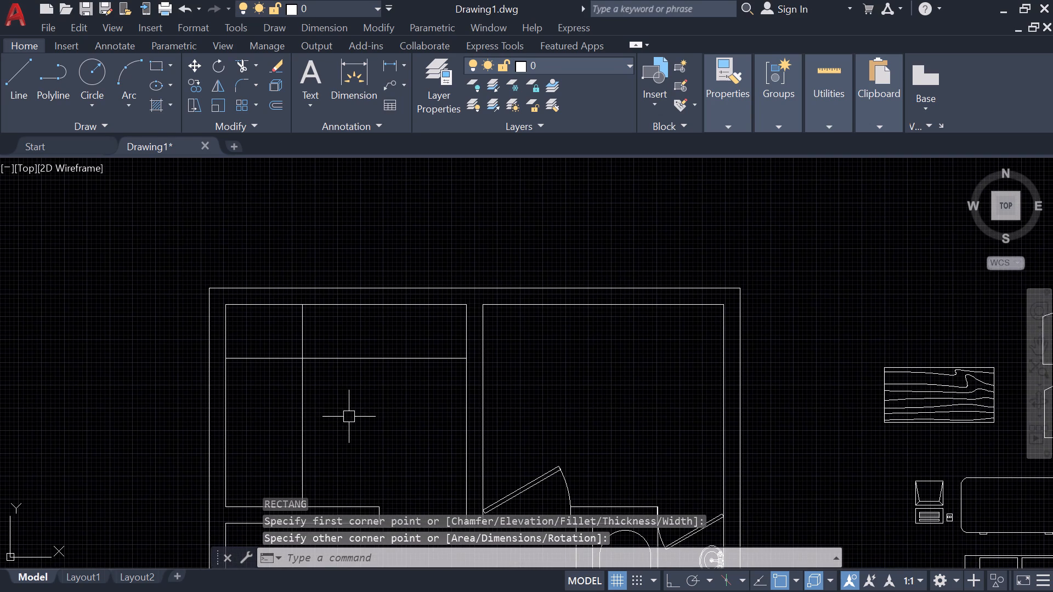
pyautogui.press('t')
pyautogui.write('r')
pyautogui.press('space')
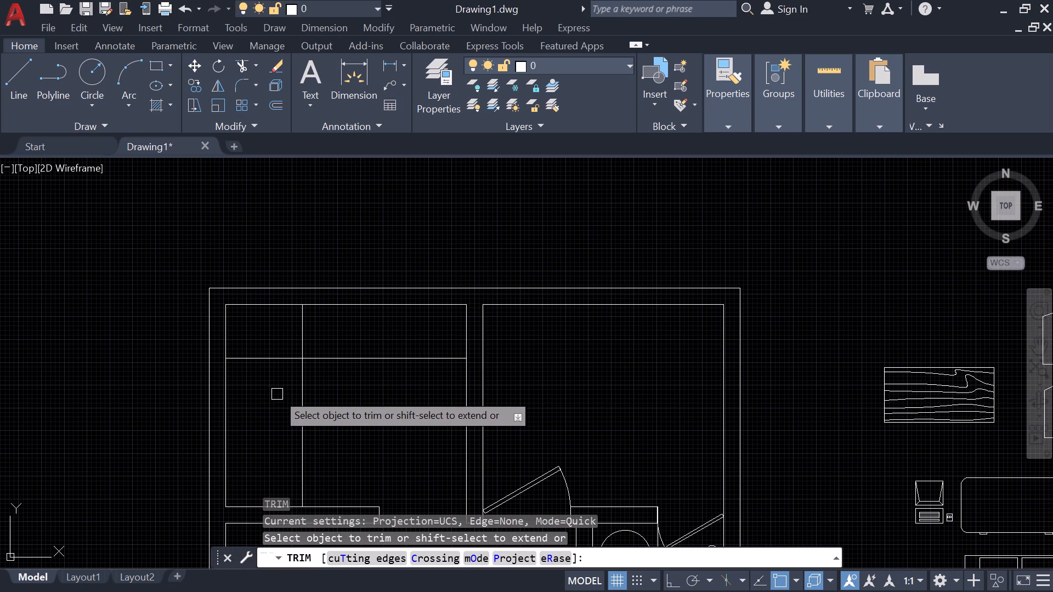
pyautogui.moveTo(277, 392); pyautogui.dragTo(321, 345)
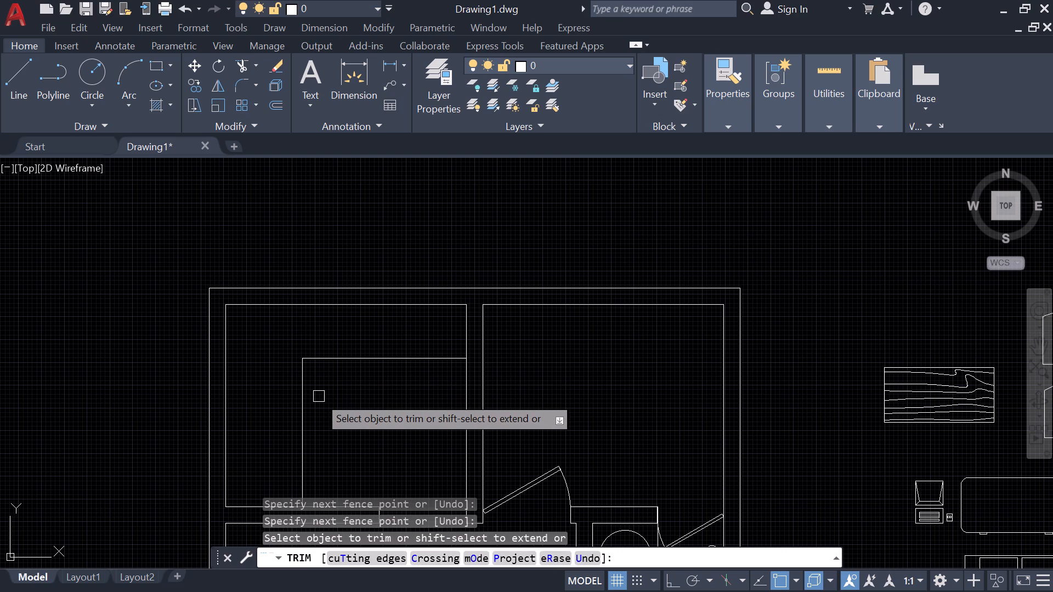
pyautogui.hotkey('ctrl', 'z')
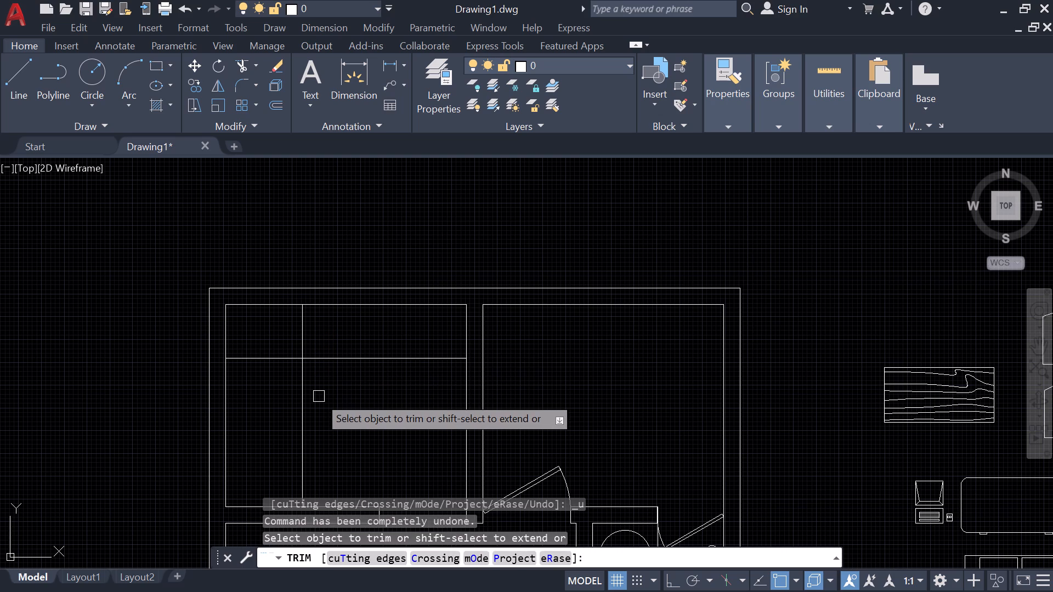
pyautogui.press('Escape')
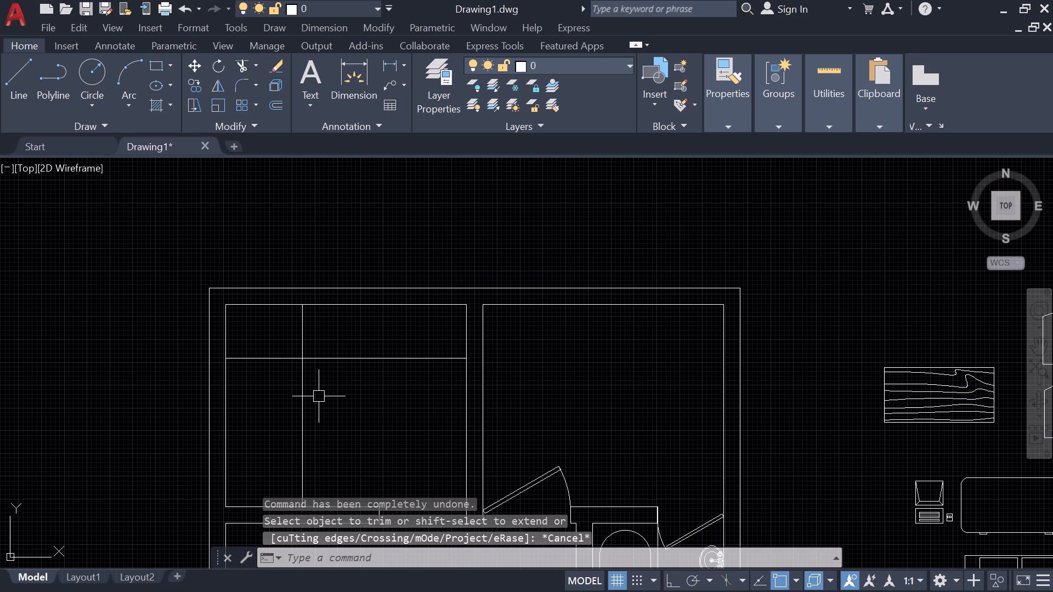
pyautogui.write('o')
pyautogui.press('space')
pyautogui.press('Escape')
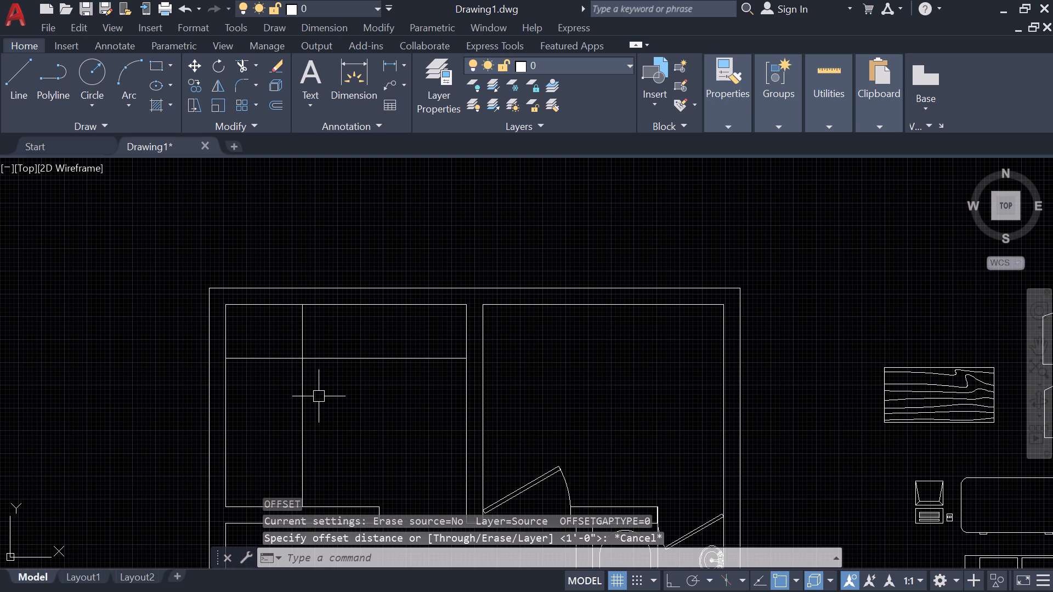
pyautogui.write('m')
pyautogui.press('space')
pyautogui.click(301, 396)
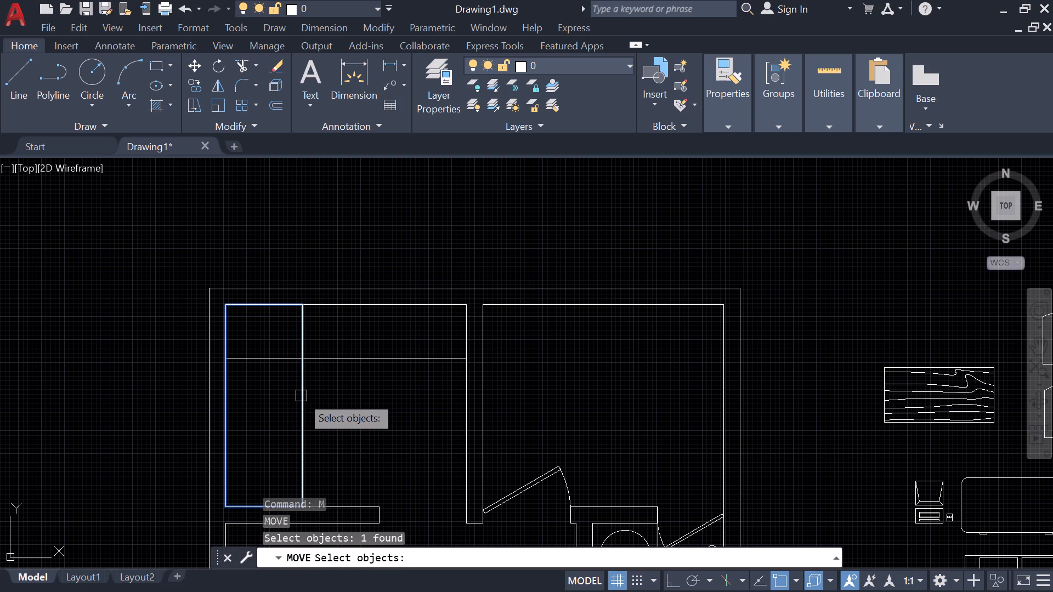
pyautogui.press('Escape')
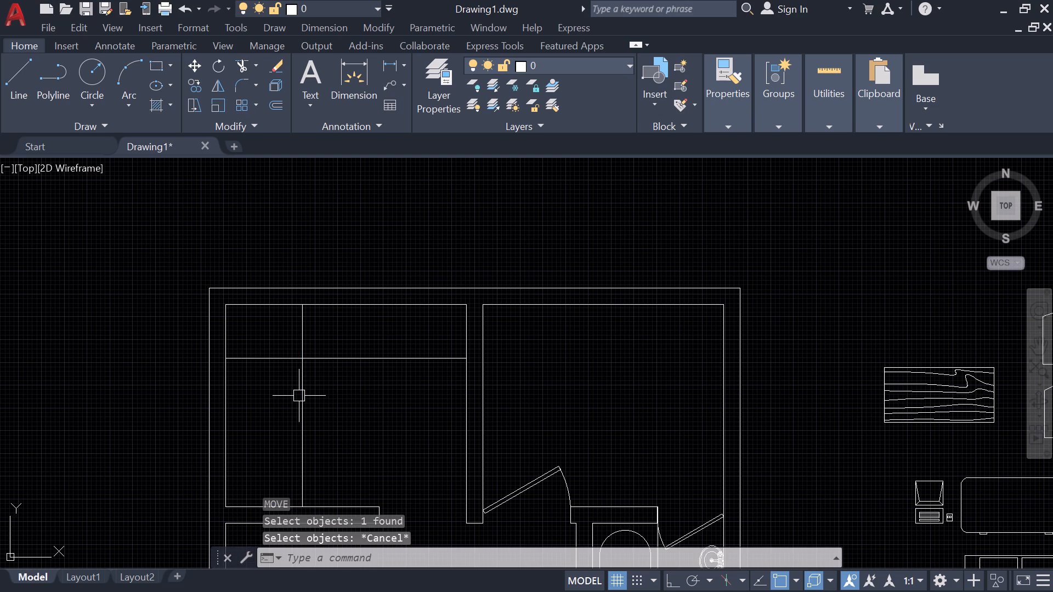
# Explode the counter rectangle along the room's left wall into separate lines.
pyautogui.click(303, 417)
pyautogui.write('x')
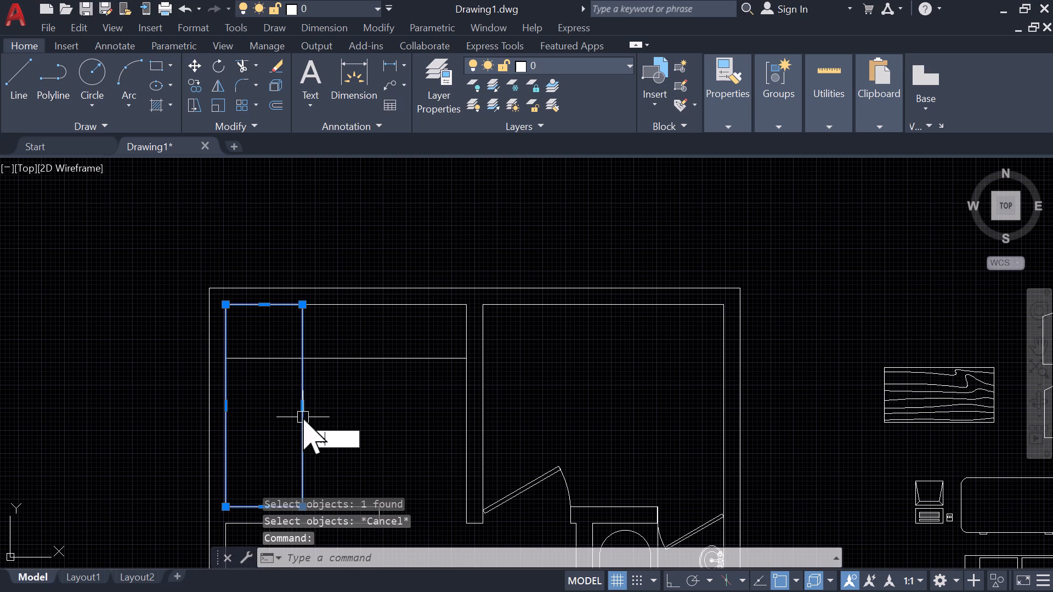
pyautogui.press('space')
# Move the exploded counter's long front edge line a few inches closer to the upper-left room's left wall, narrowing the counter.
pyautogui.click(303, 417)
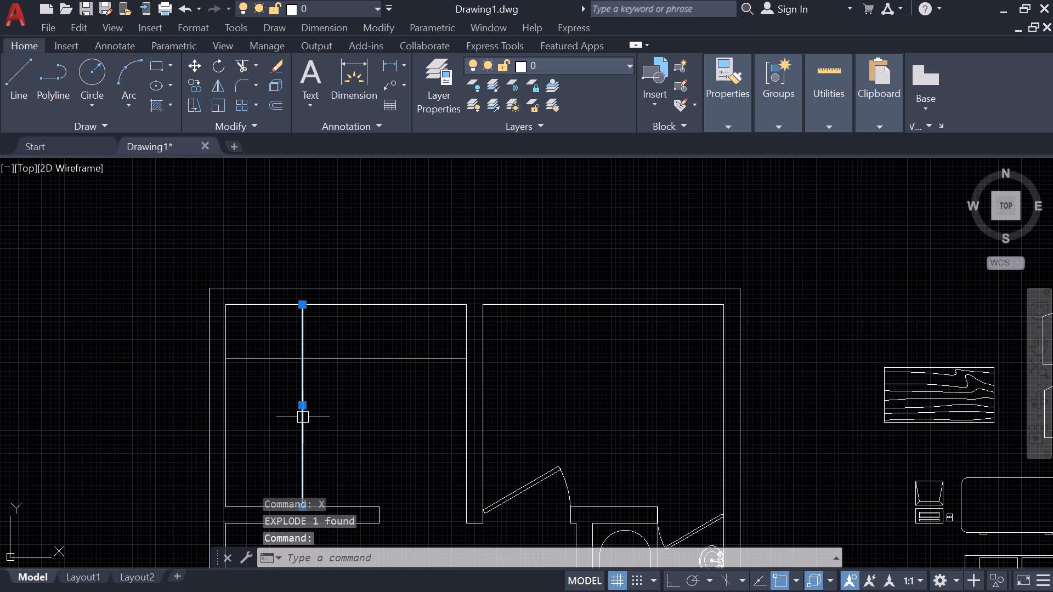
pyautogui.write('m')
pyautogui.press('space')
pyautogui.click(304, 356)
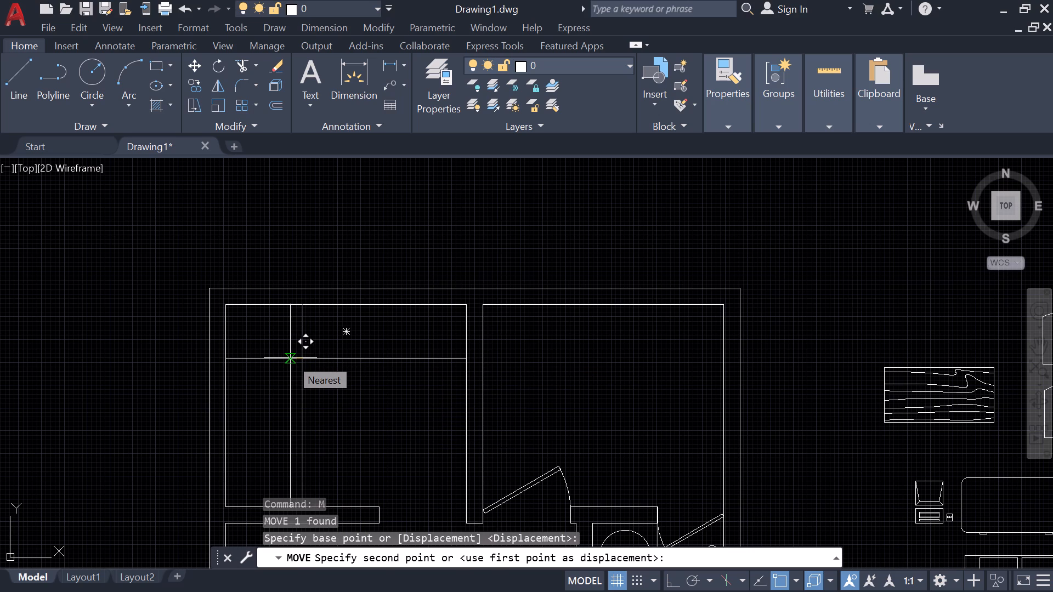
pyautogui.click(290, 358)
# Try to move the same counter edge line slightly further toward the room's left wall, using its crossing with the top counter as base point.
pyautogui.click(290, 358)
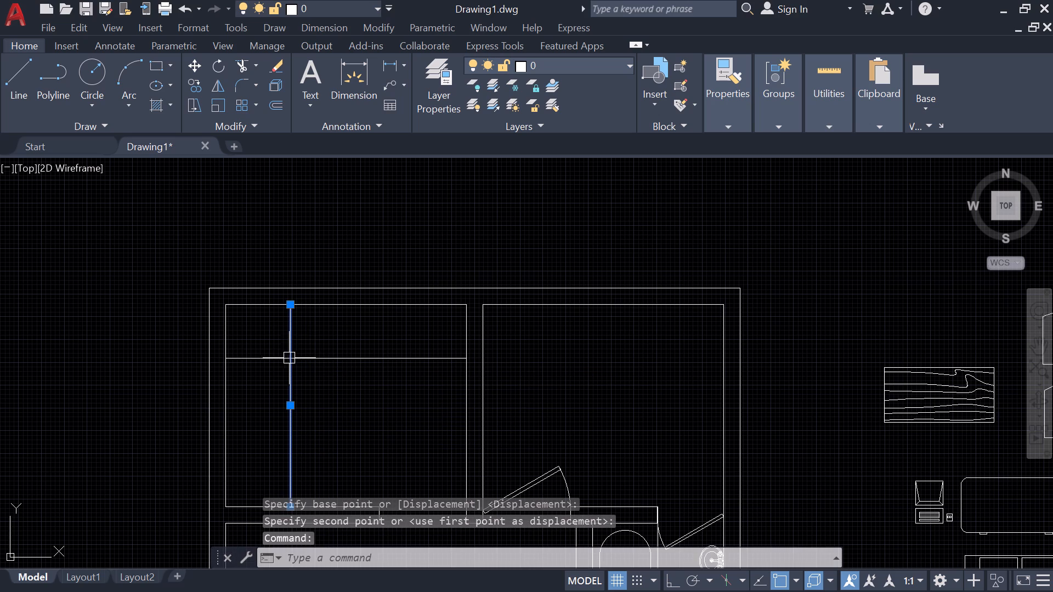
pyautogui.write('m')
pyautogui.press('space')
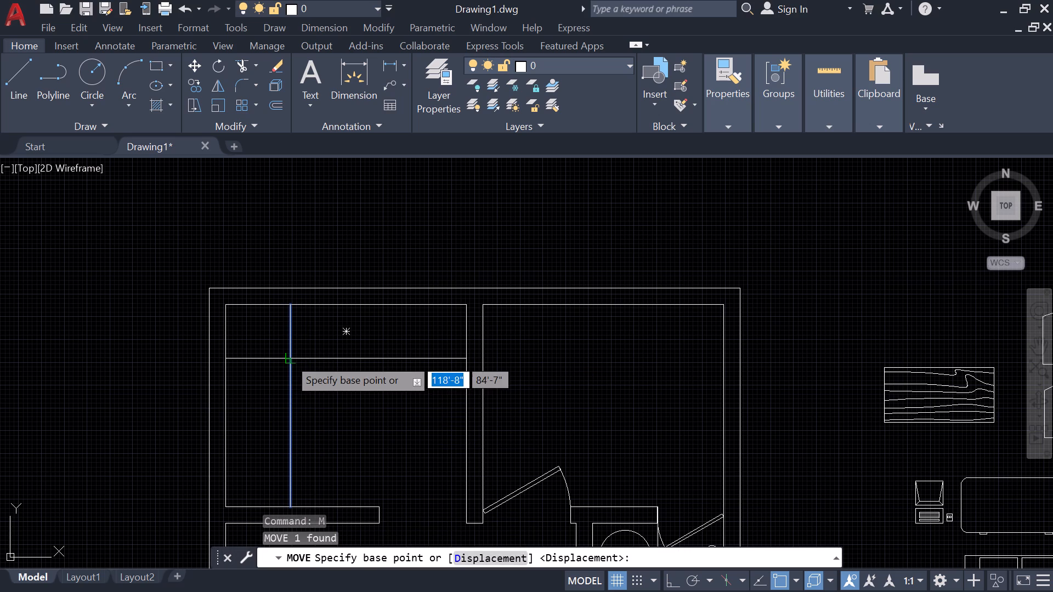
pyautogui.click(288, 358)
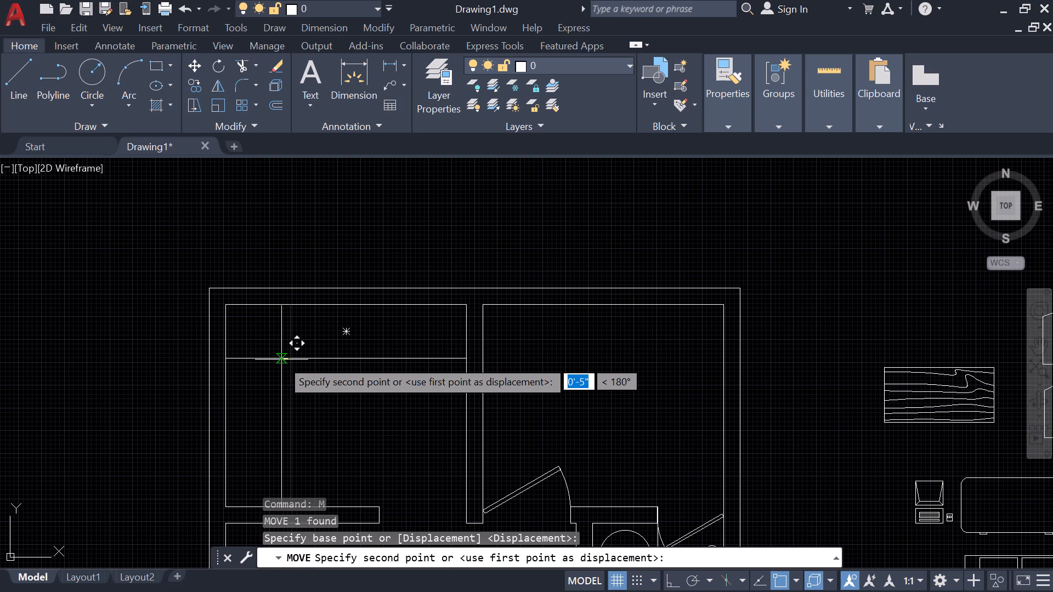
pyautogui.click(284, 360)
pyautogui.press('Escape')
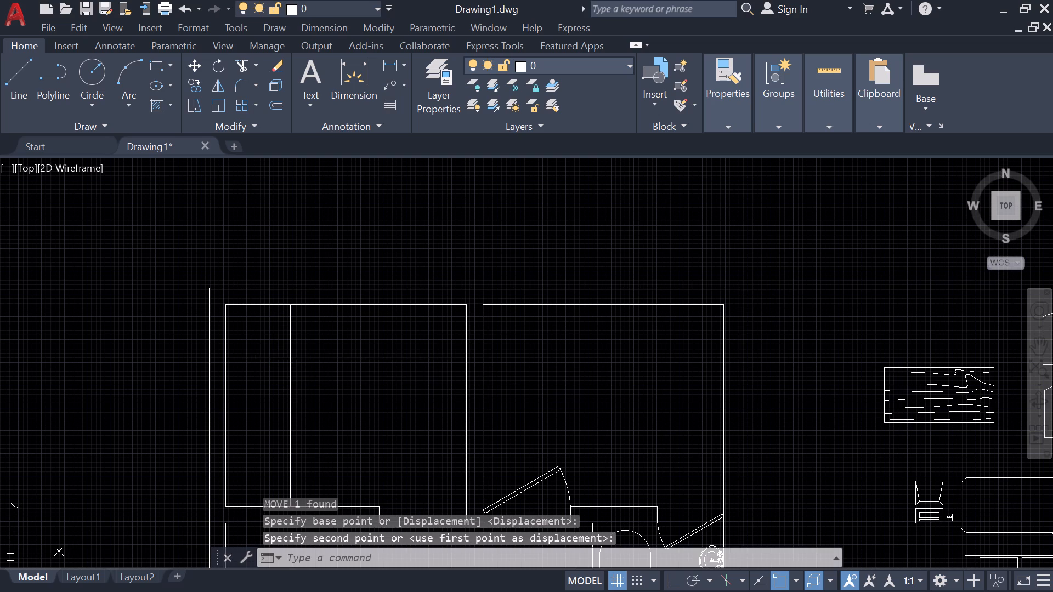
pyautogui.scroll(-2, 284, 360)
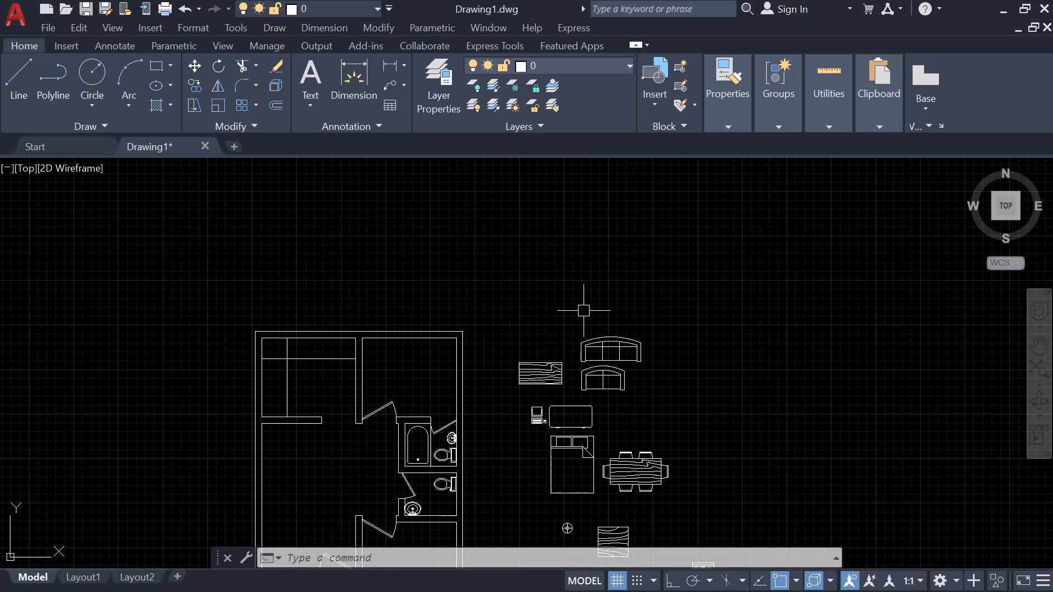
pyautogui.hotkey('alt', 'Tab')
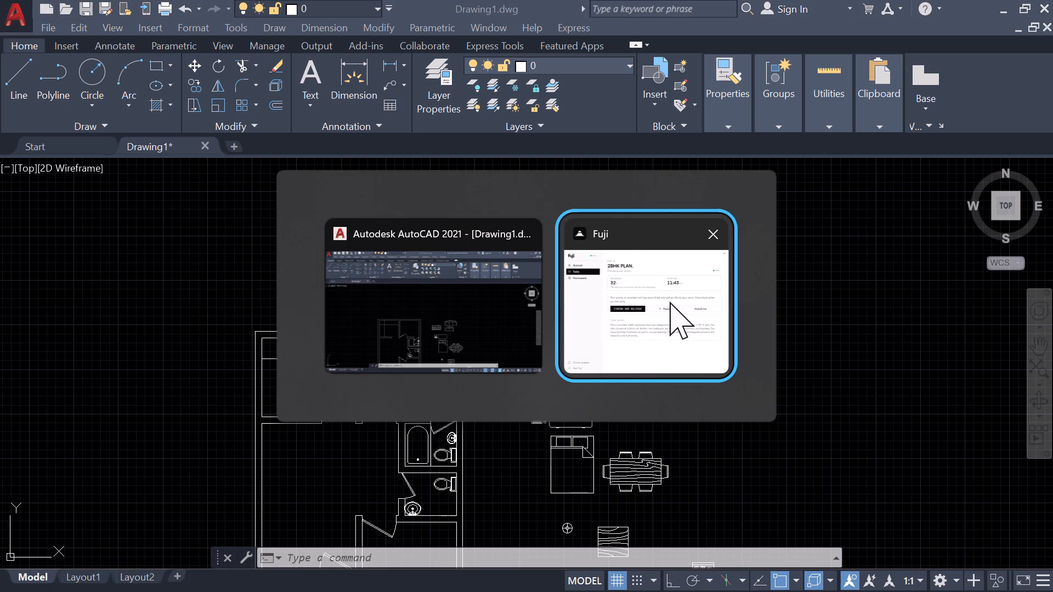
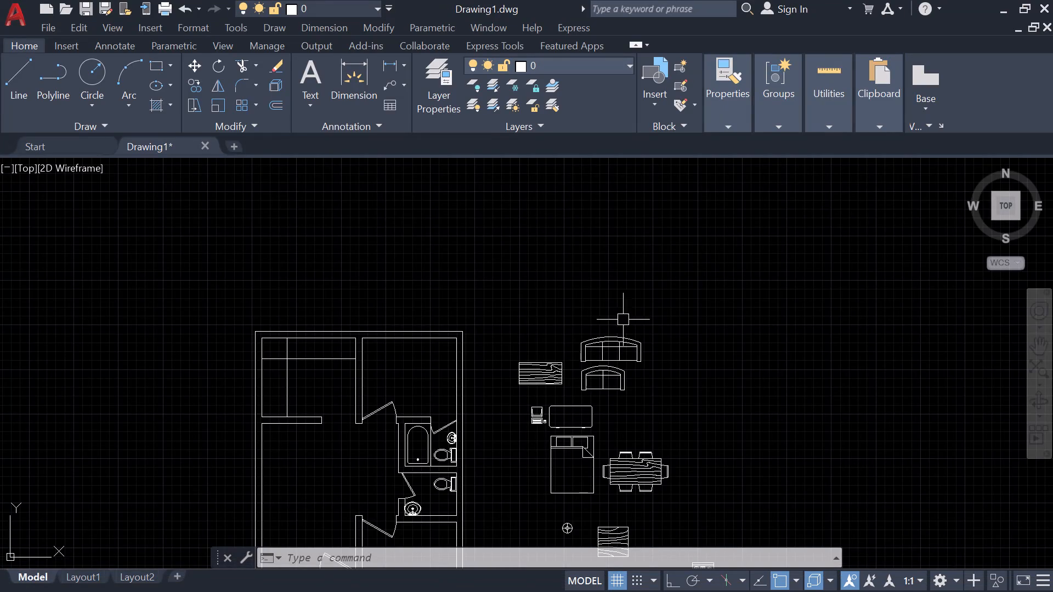
# Move the sink block into the upper-left room, placing its back edge's midpoint on the upper wall over the top counter.
pyautogui.moveTo(335, 422); pyautogui.dragTo(676, 357, button='middle')
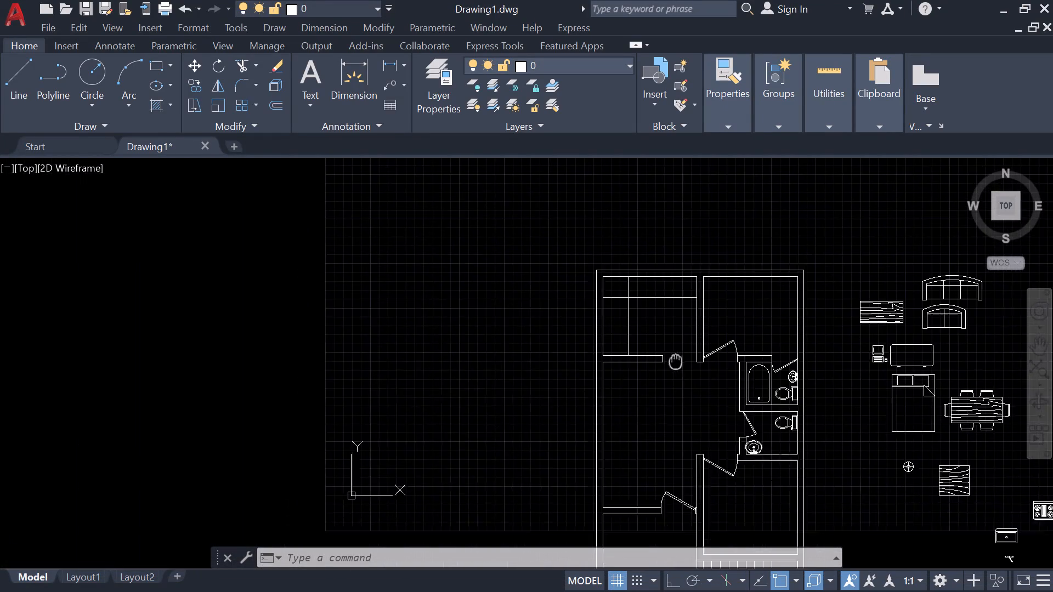
pyautogui.moveTo(676, 357); pyautogui.dragTo(473, 265, button='middle')
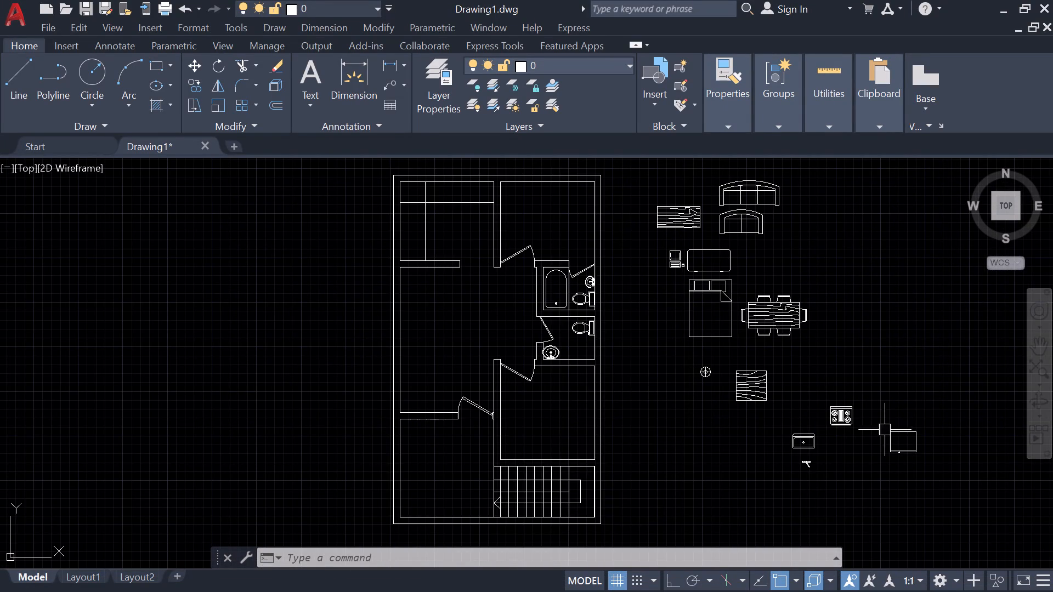
pyautogui.click(828, 459)
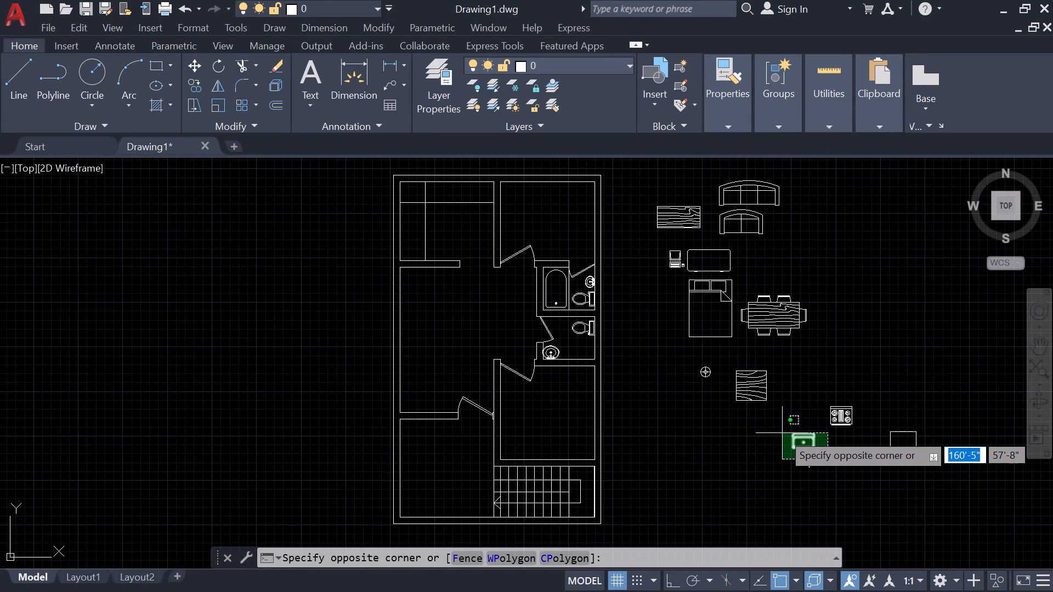
pyautogui.press('Escape')
pyautogui.scroll(2, 826, 444)
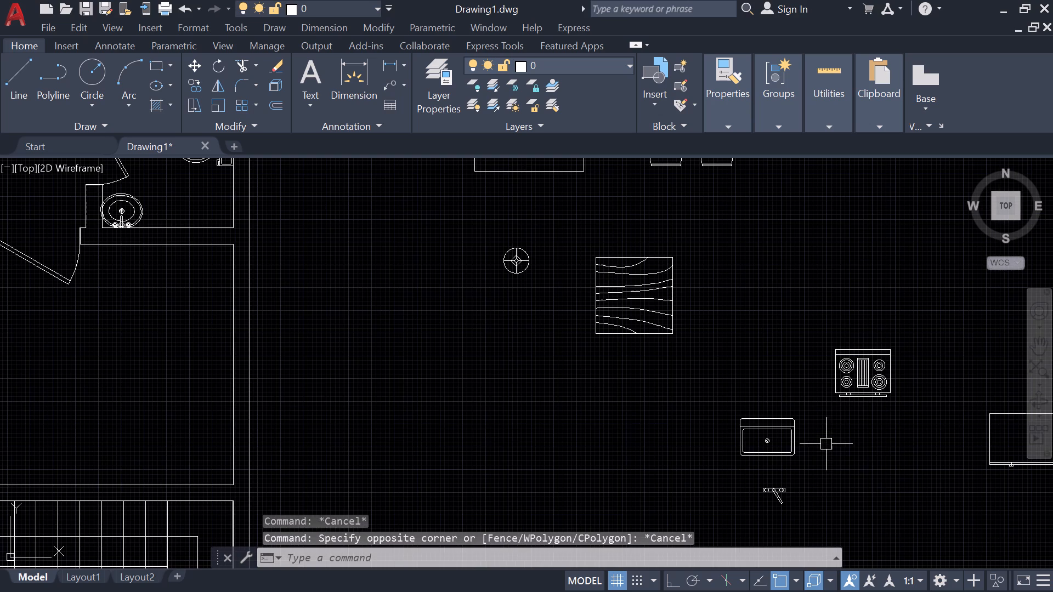
pyautogui.moveTo(821, 473); pyautogui.dragTo(813, 473)
pyautogui.click(704, 403)
pyautogui.write('m')
pyautogui.press('space')
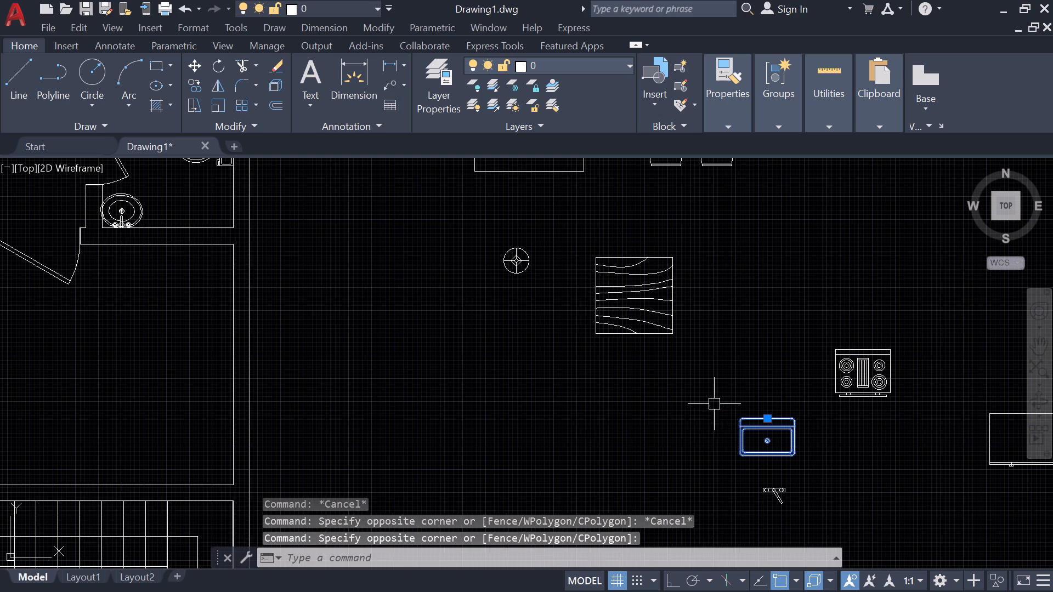
pyautogui.click(769, 419)
pyautogui.scroll(-2, 563, 305)
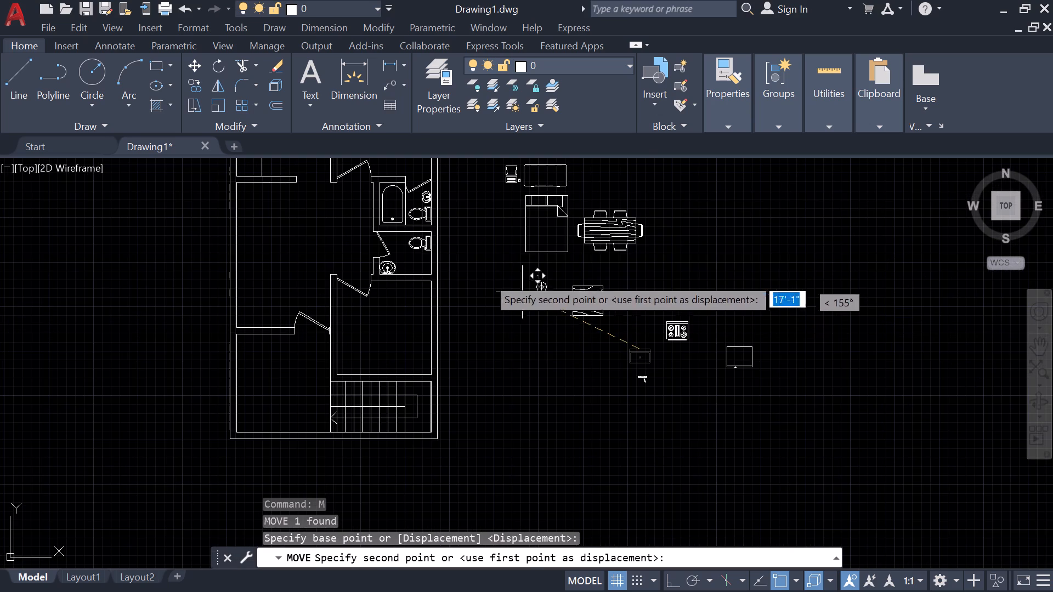
pyautogui.moveTo(297, 173); pyautogui.dragTo(370, 477, button='middle')
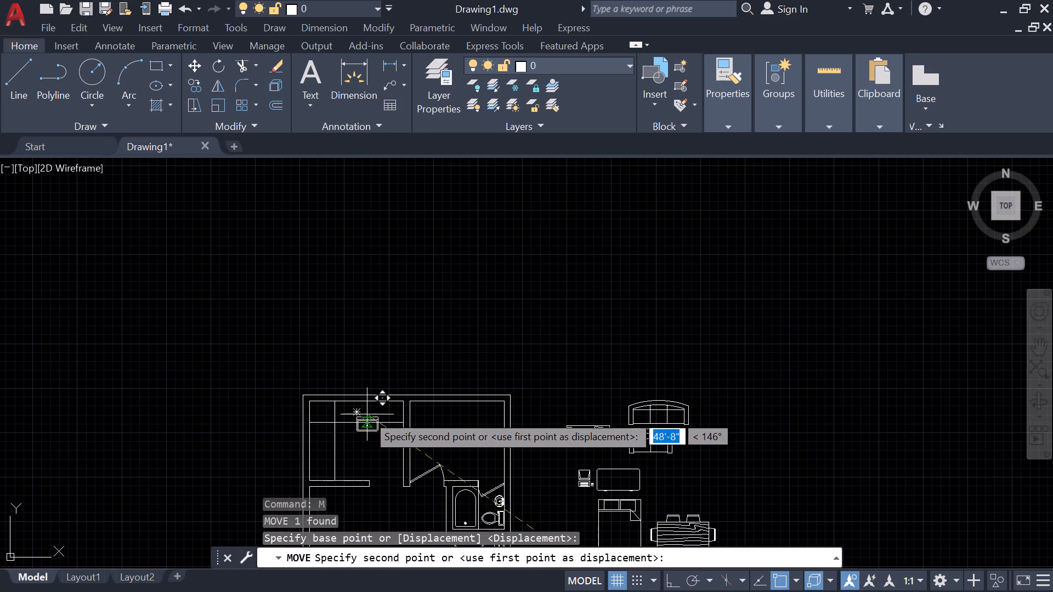
pyautogui.scroll(3, 363, 405)
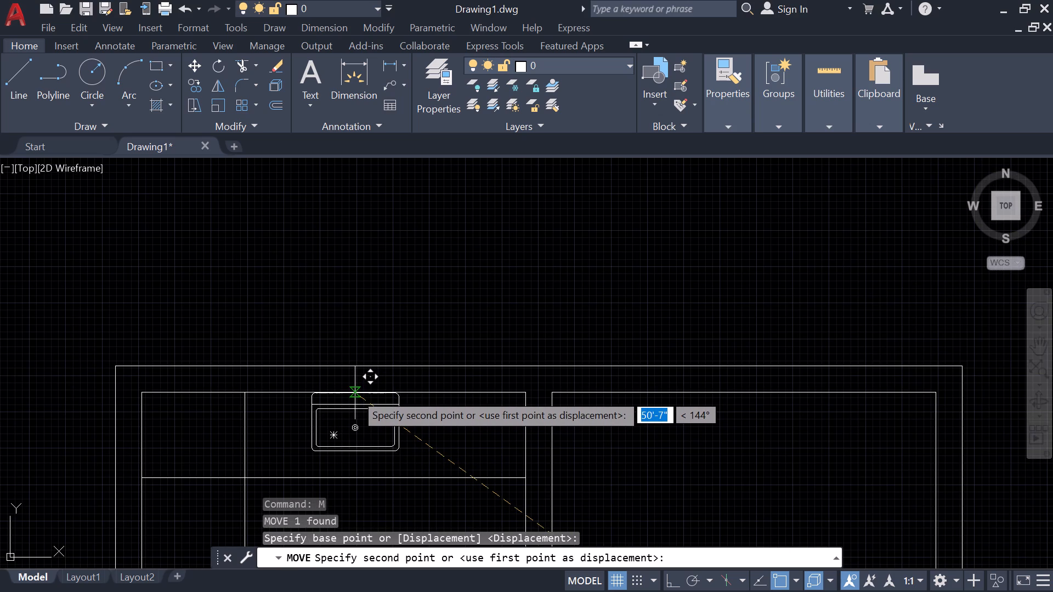
pyautogui.click(356, 393)
# Scale the sink up from its back edge's midpoint, with Ortho on, until its front reaches the top counter's front edge.
pyautogui.click(429, 450)
pyautogui.click(381, 433)
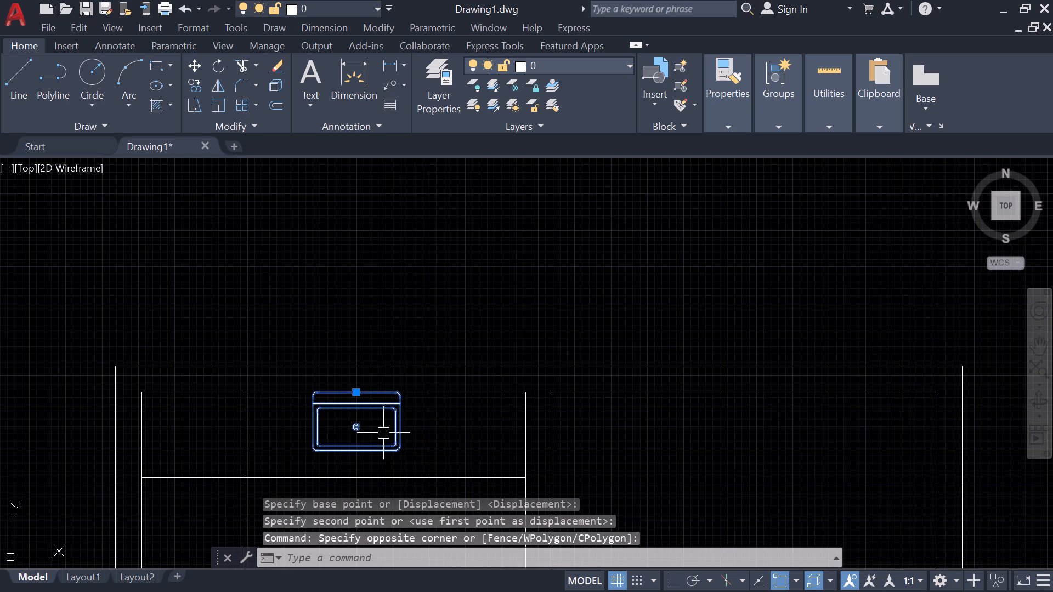
pyautogui.write('sc')
pyautogui.press('space')
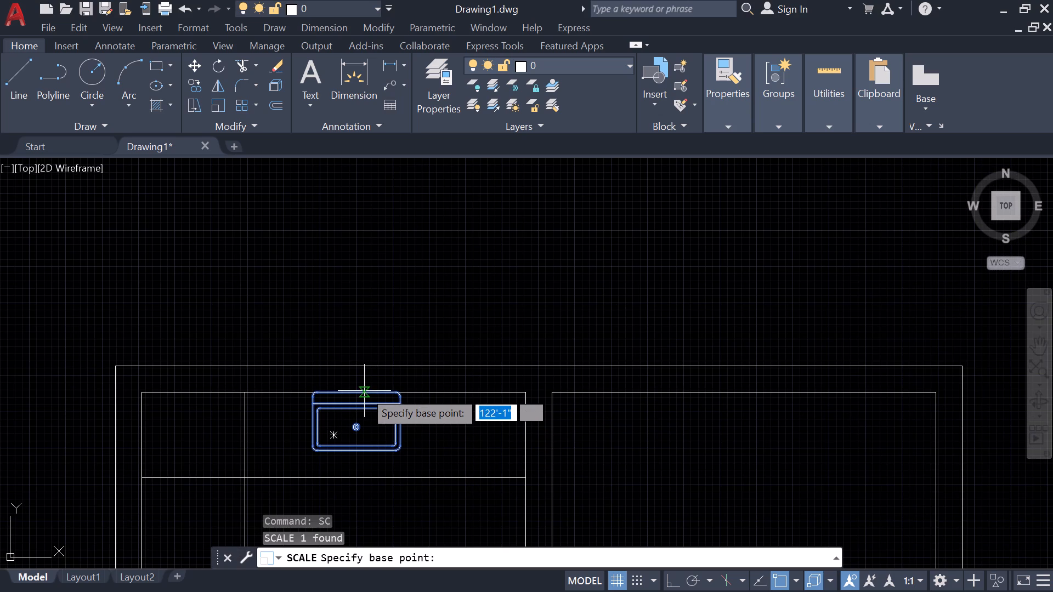
pyautogui.click(360, 391)
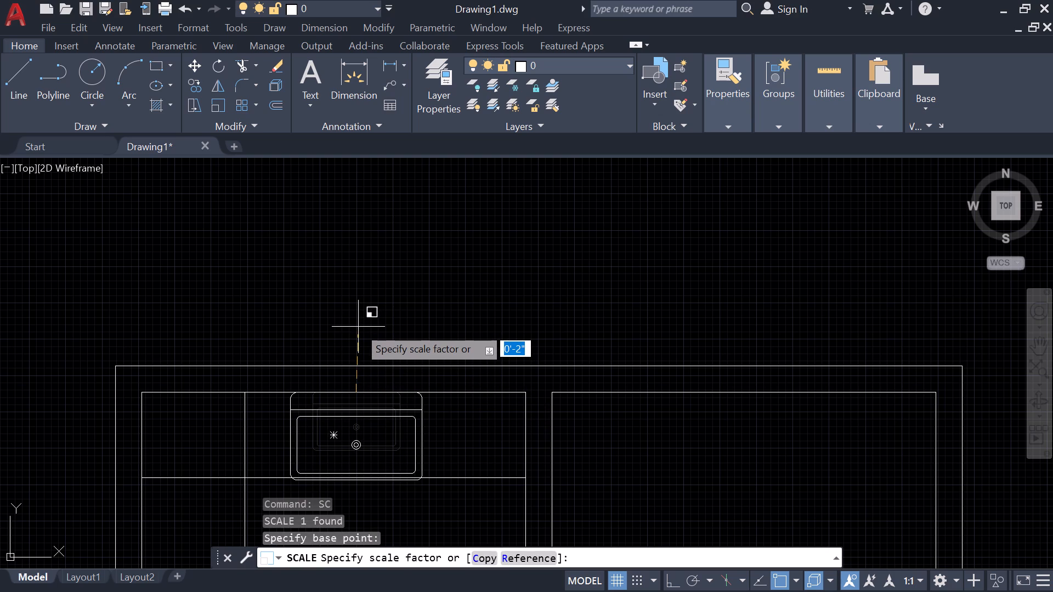
pyautogui.hotkey('shift', 'F8')
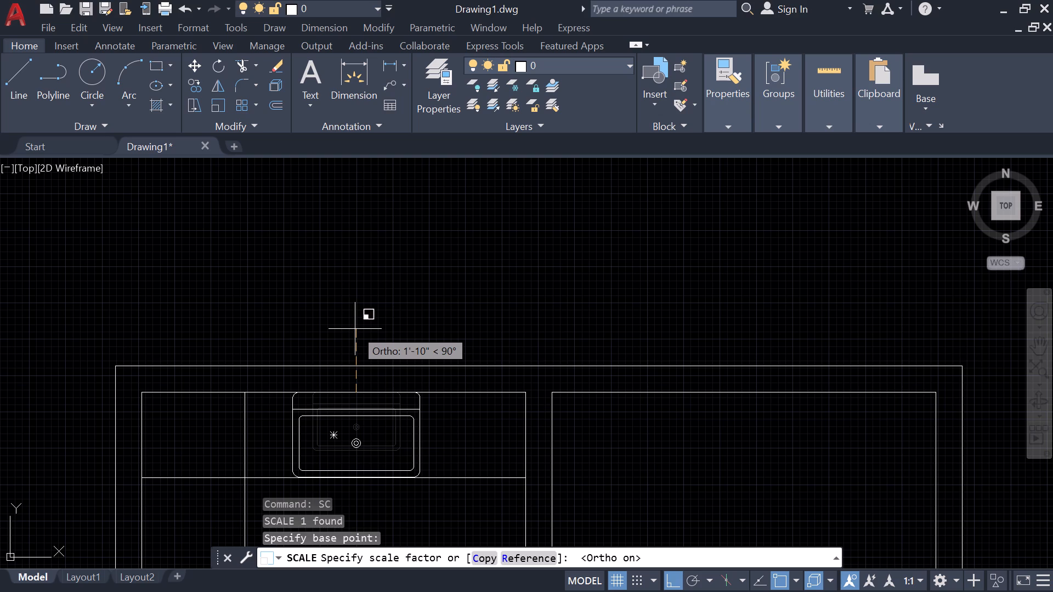
pyautogui.click(355, 328)
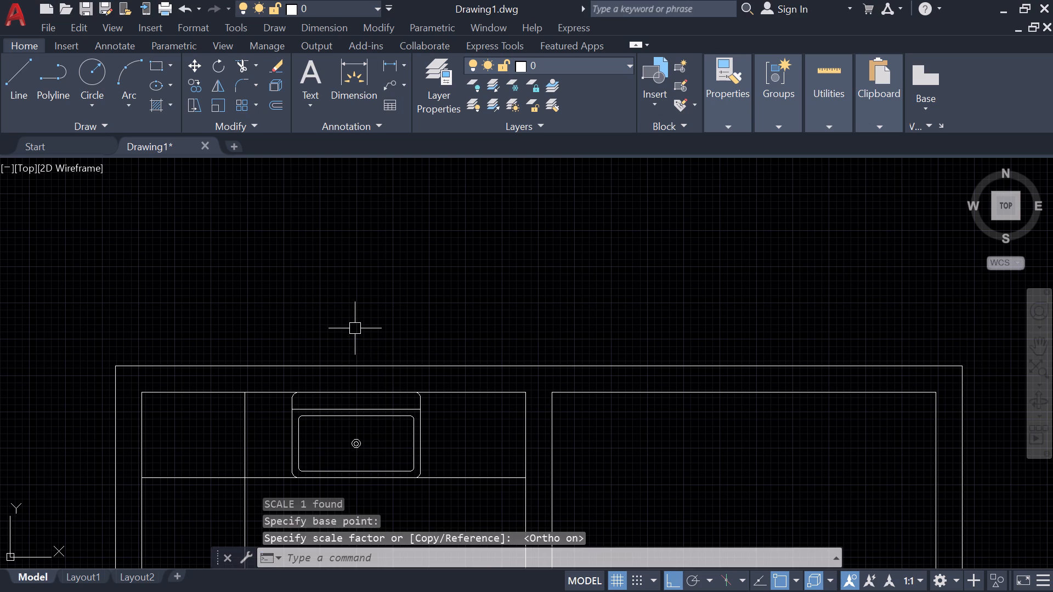
# Move the sink along the top counter until its side meets the upper-left room's right wall.
pyautogui.click(434, 452)
pyautogui.click(398, 431)
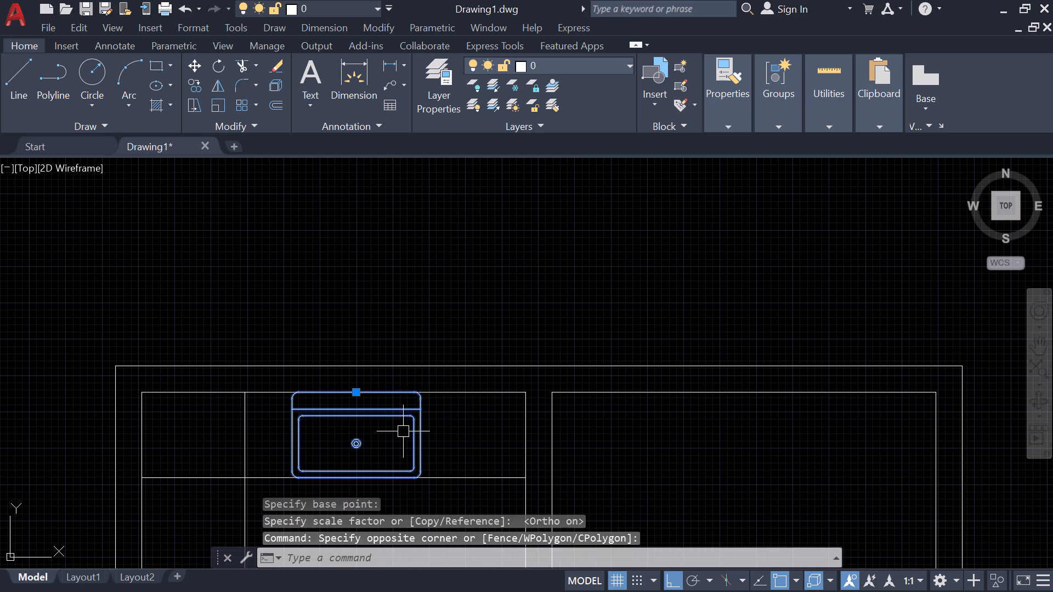
pyautogui.write('m')
pyautogui.press('space')
pyautogui.click(421, 435)
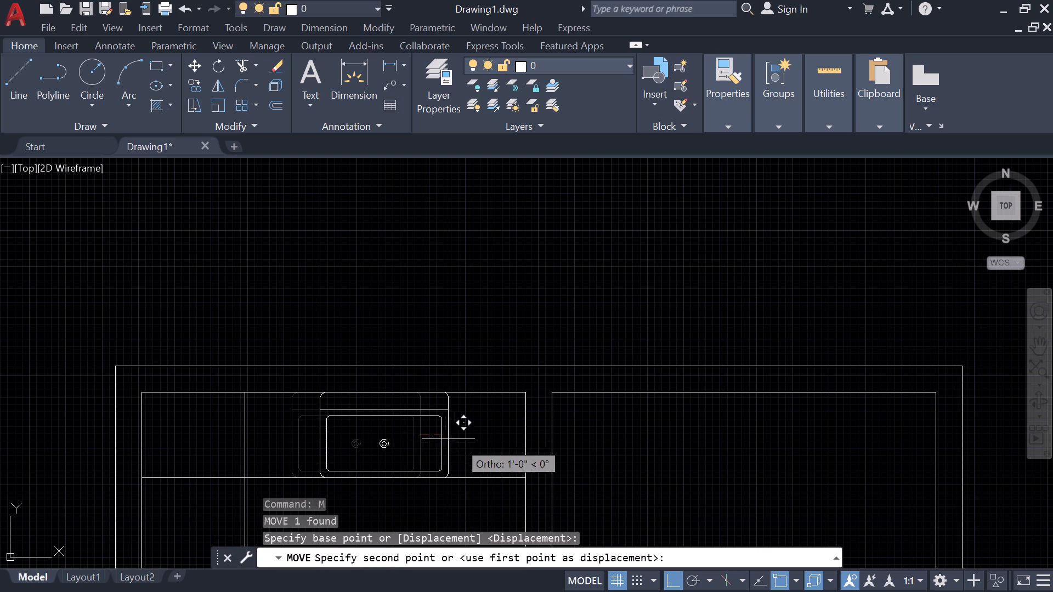
pyautogui.click(525, 444)
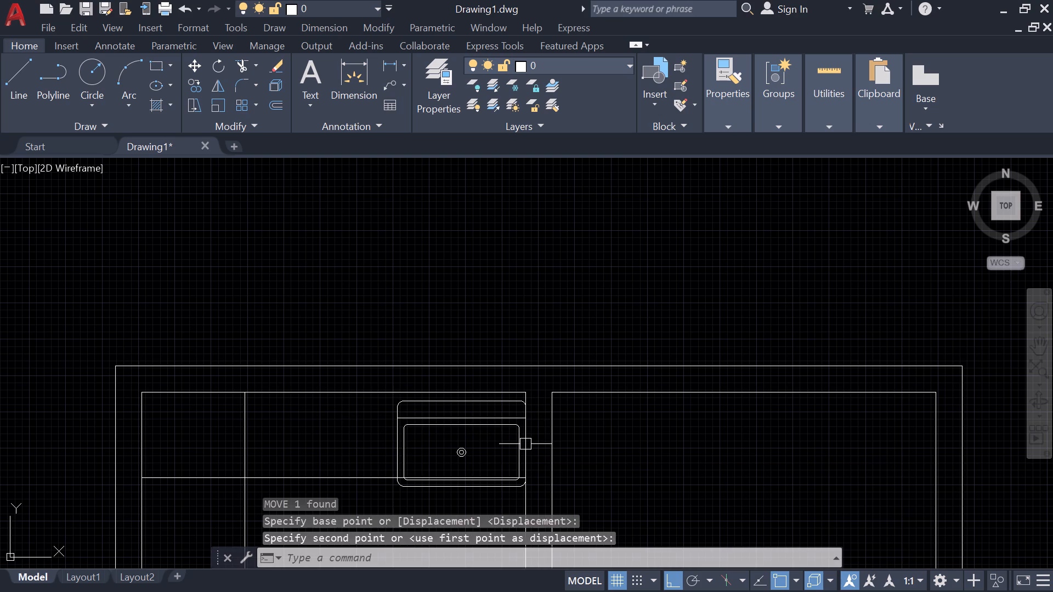
# Move the sink up slightly so its back edge sits against the upper wall and it fits within the counter.
pyautogui.click(486, 422)
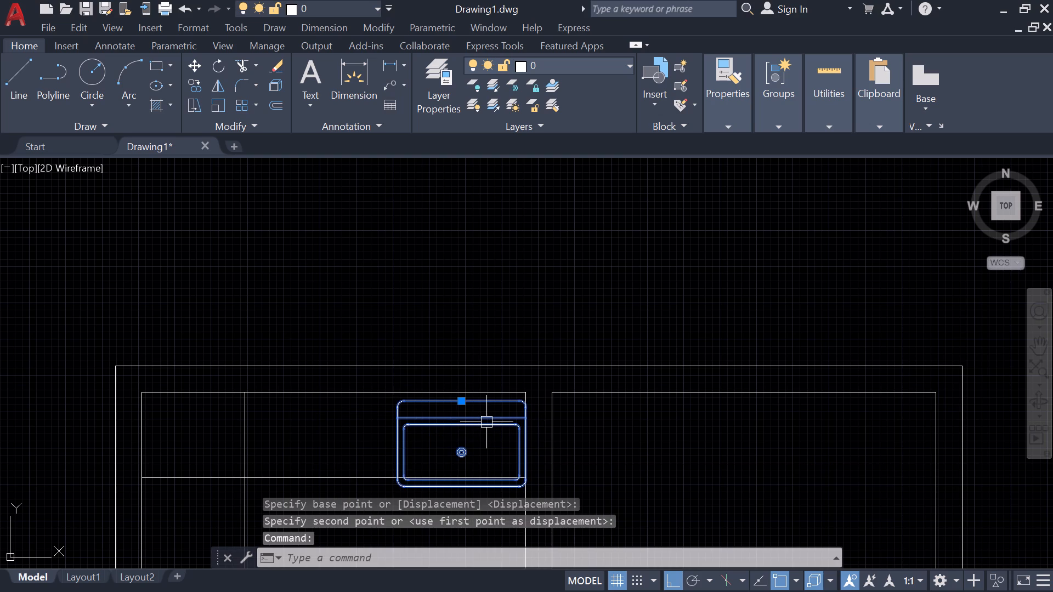
pyautogui.write('m')
pyautogui.press('space')
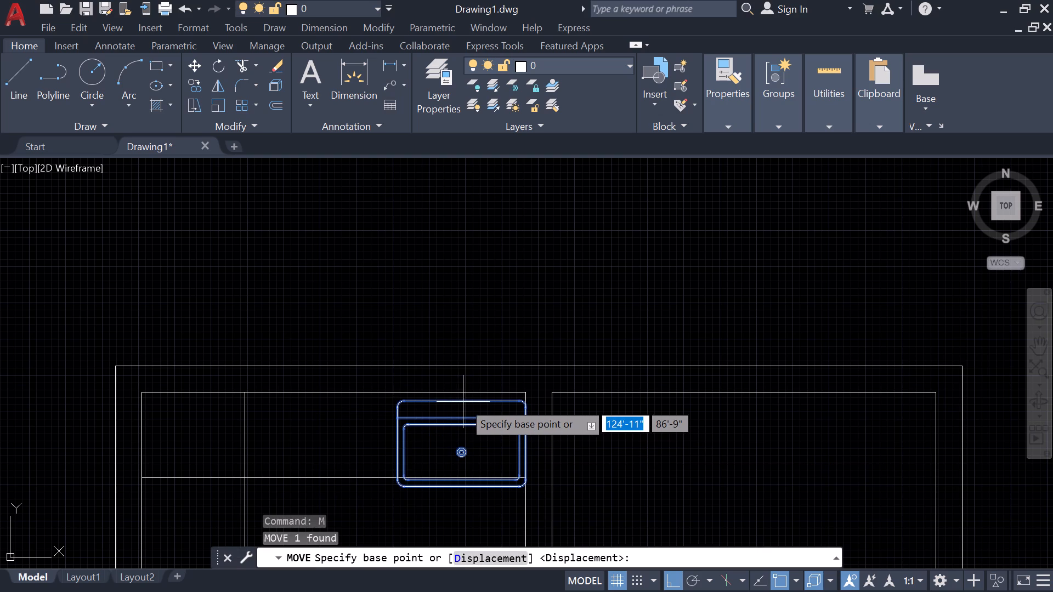
pyautogui.click(463, 402)
pyautogui.click(463, 397)
pyautogui.scroll(-2, 457, 426)
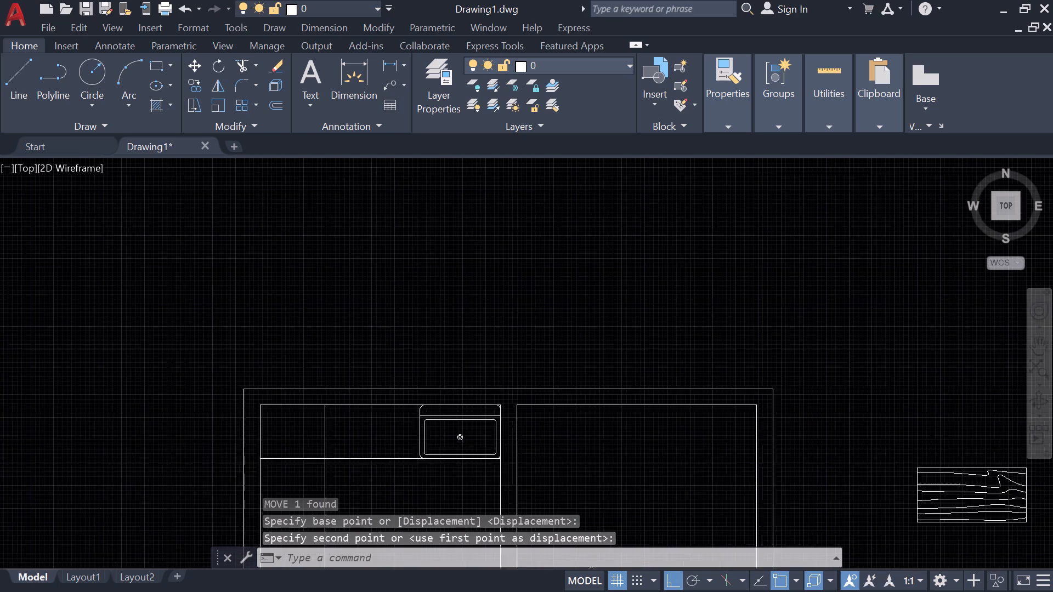
# Trim the crossing counter front lines inside the corner overlap to form a single L-shaped counter.
pyautogui.moveTo(449, 434); pyautogui.dragTo(399, 232, button='middle')
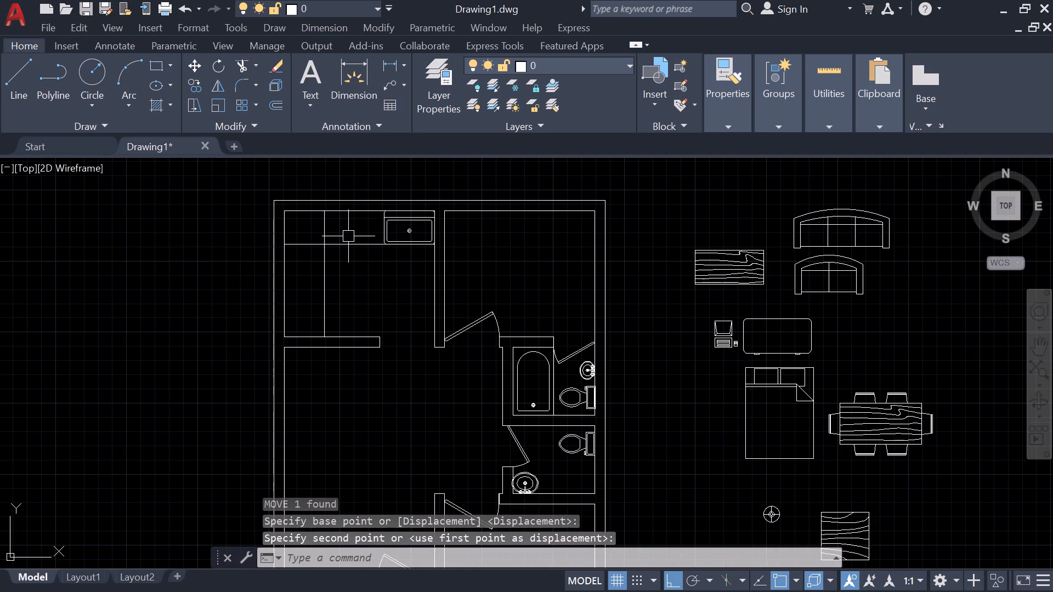
pyautogui.write('tr')
pyautogui.press('space')
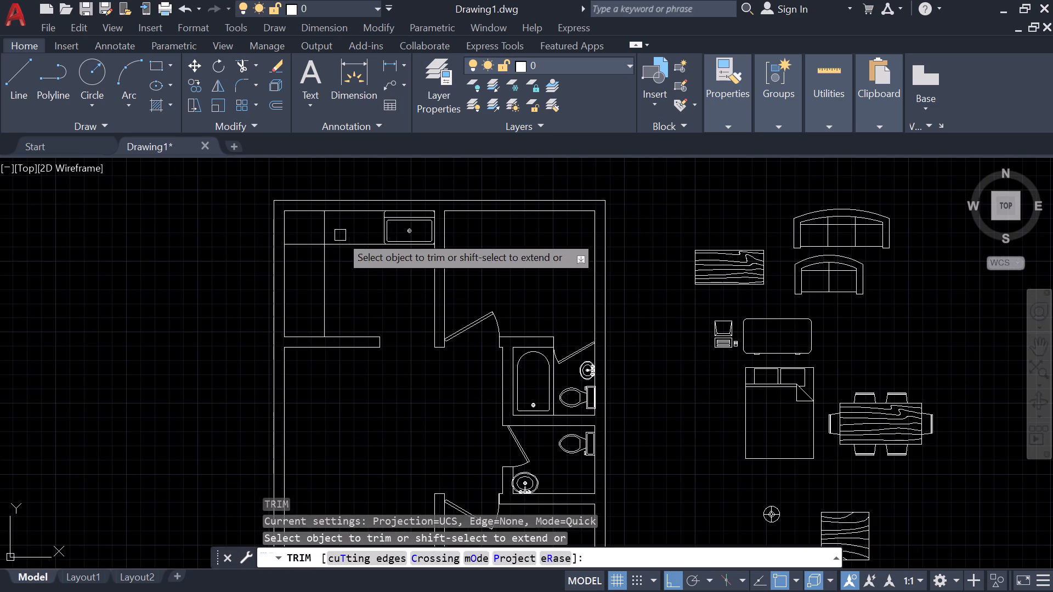
pyautogui.moveTo(338, 235); pyautogui.dragTo(309, 260)
# Rotate the stove block 90° counterclockwise about its upper-left corner so its back faces left.
pyautogui.scroll(-1, 478, 386)
pyautogui.moveTo(607, 459); pyautogui.dragTo(403, 258, button='middle')
pyautogui.scroll(2, 570, 300)
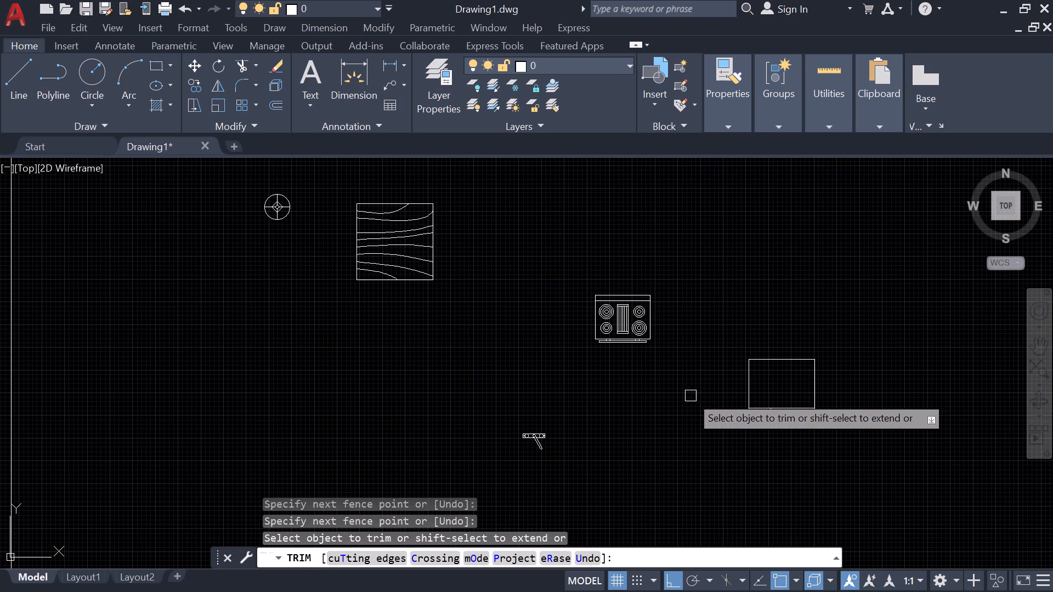
pyautogui.click(671, 389)
pyautogui.click(566, 223)
pyautogui.press('Escape')
pyautogui.click(693, 402)
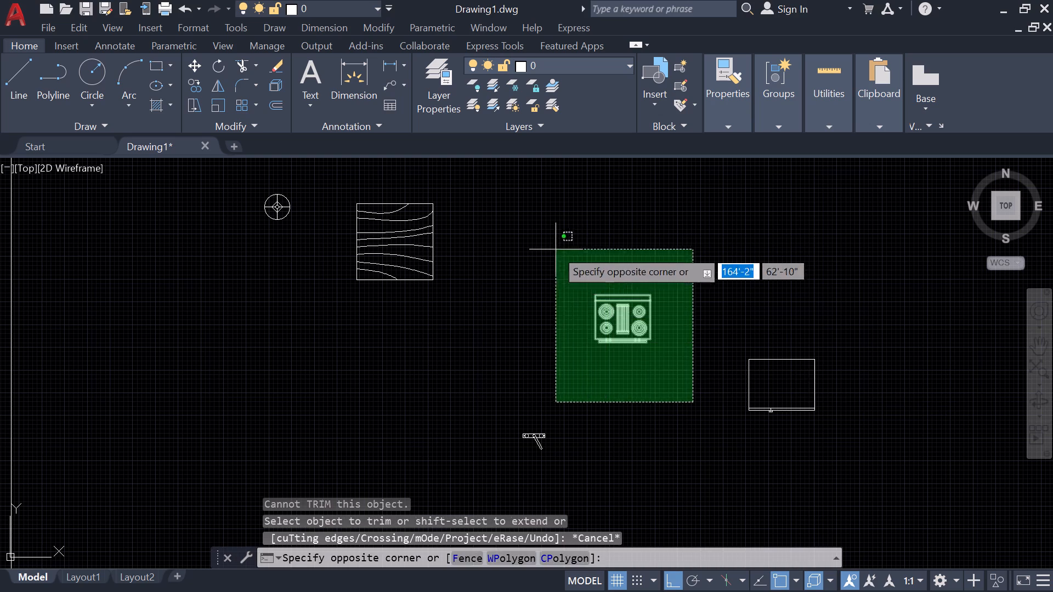
pyautogui.click(556, 249)
pyautogui.write('ro')
pyautogui.press('space')
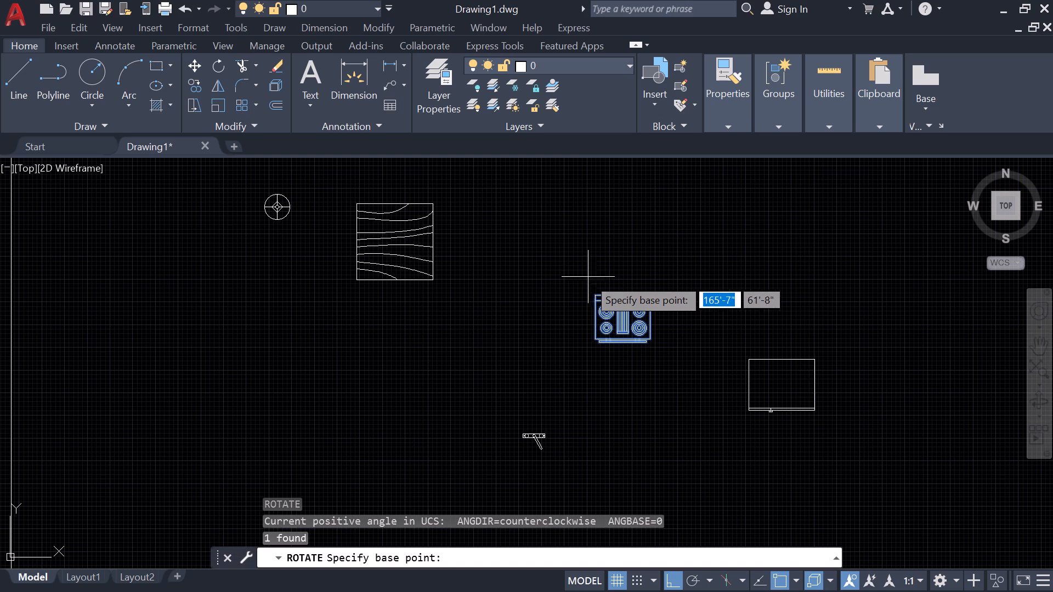
pyautogui.click(593, 296)
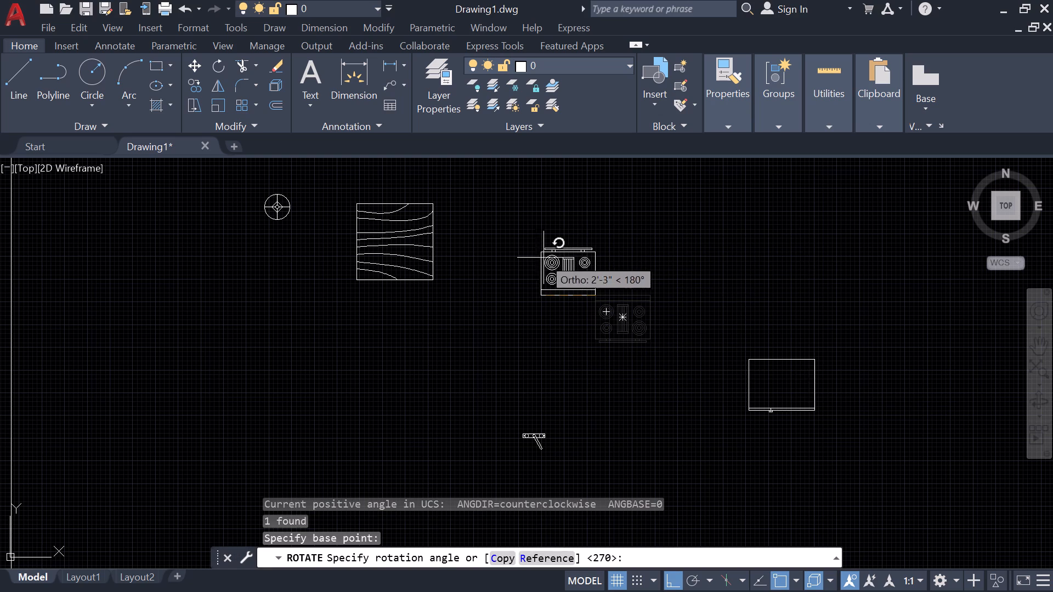
pyautogui.click(512, 193)
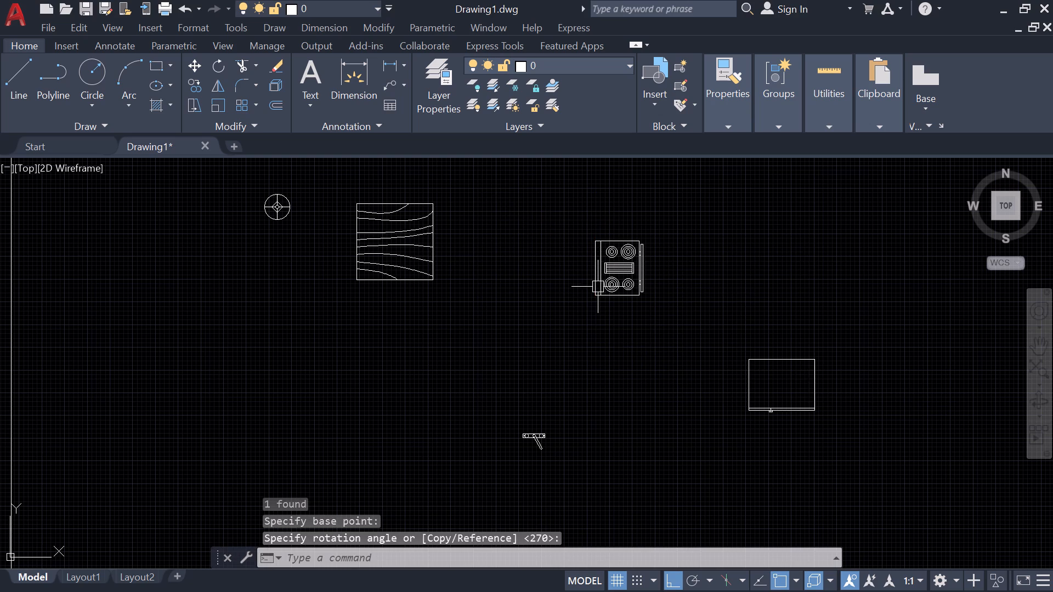
# Move the rotated stove, with Ortho off, onto the counter along the upper-left room's left wall, below the counter's corner.
pyautogui.click(660, 352)
pyautogui.click(583, 221)
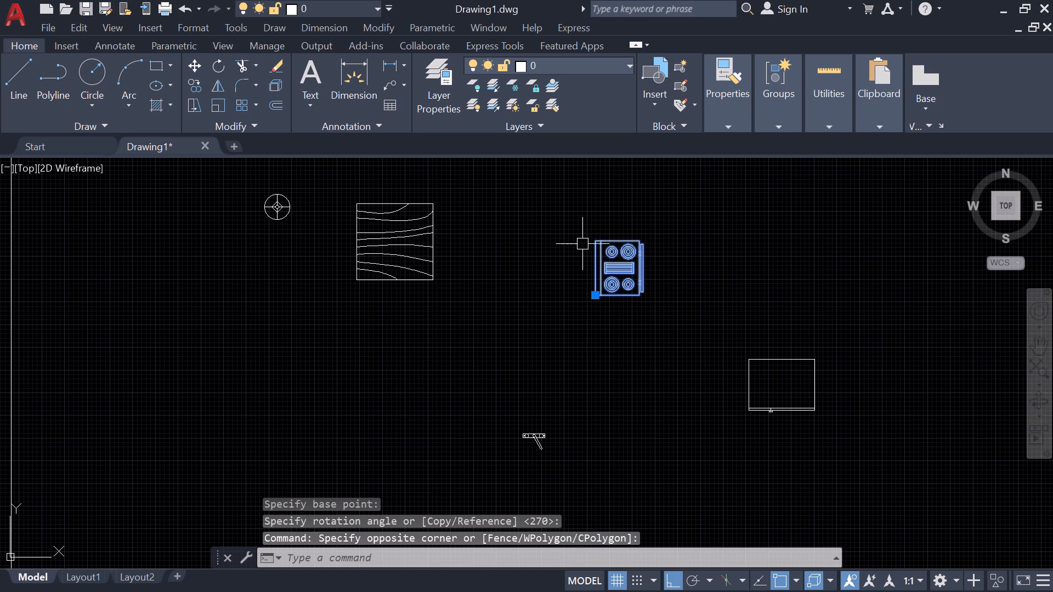
pyautogui.write('m')
pyautogui.press('space')
pyautogui.click(593, 242)
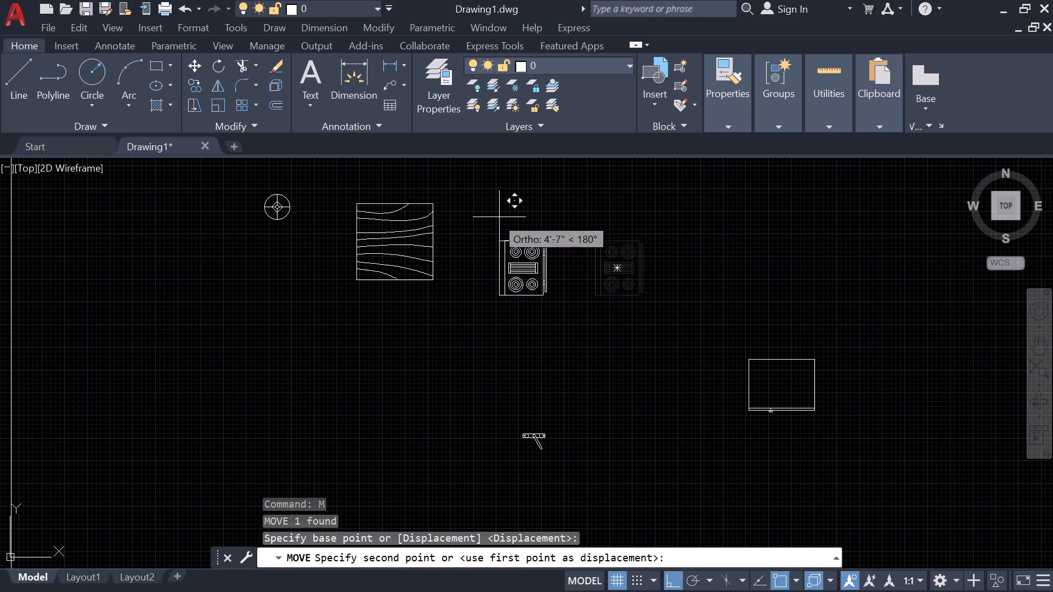
pyautogui.hotkey('shift', 'F8')
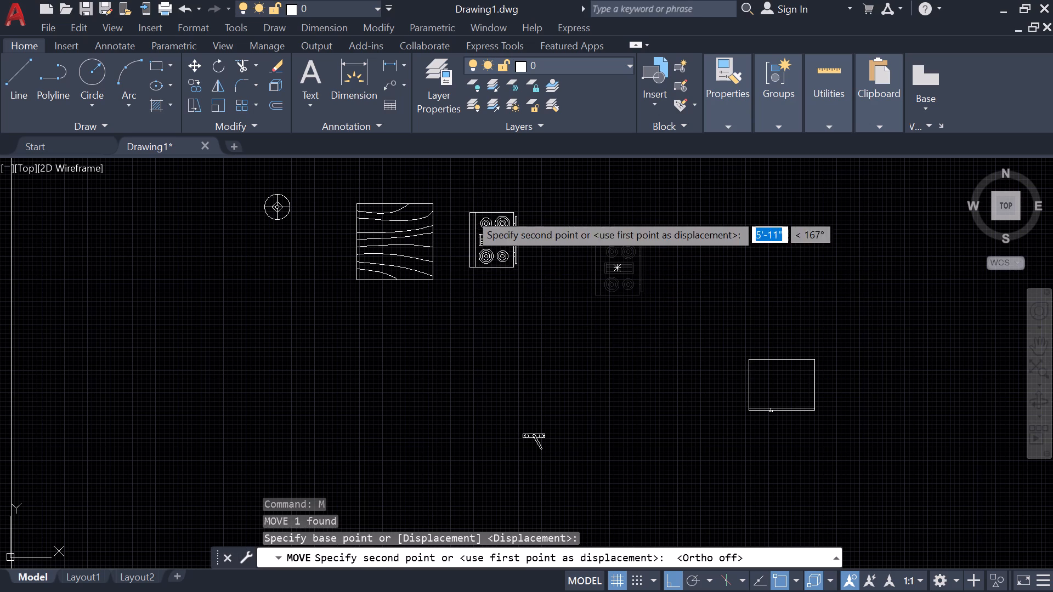
pyautogui.scroll(-1, 469, 213)
pyautogui.scroll(-1, 399, 227)
pyautogui.moveTo(316, 223); pyautogui.dragTo(369, 433, button='middle')
pyautogui.moveTo(171, 283); pyautogui.dragTo(195, 302, button='middle')
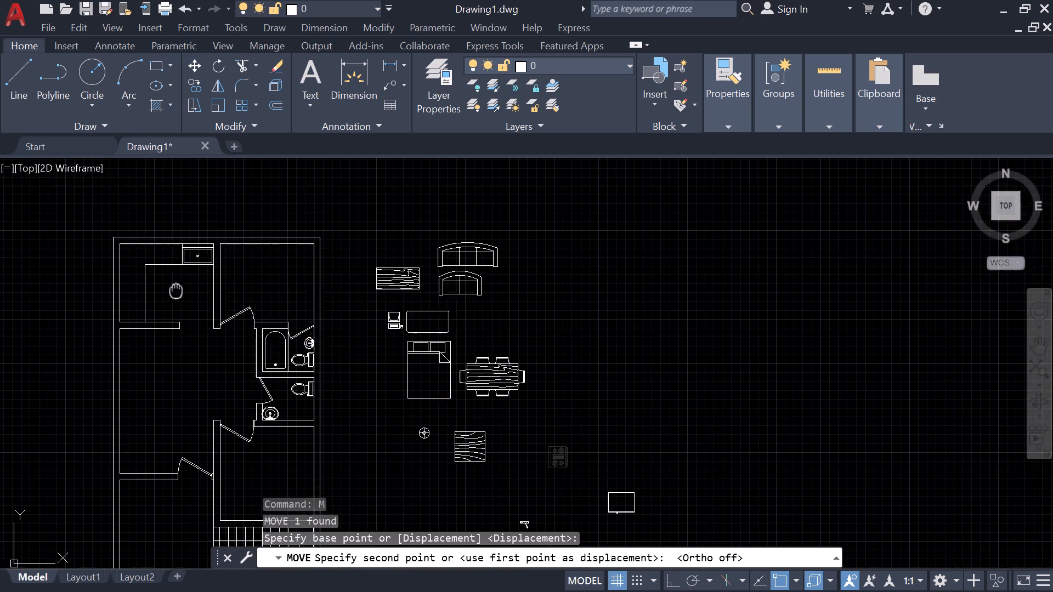
pyautogui.moveTo(195, 302); pyautogui.dragTo(277, 340, button='middle')
pyautogui.scroll(3, 219, 305)
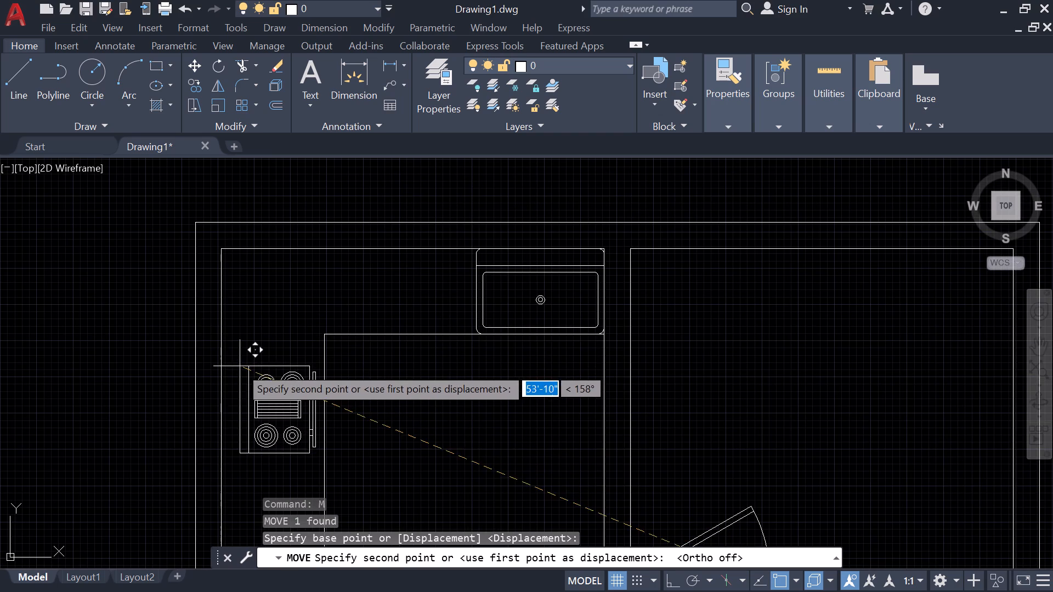
pyautogui.click(236, 409)
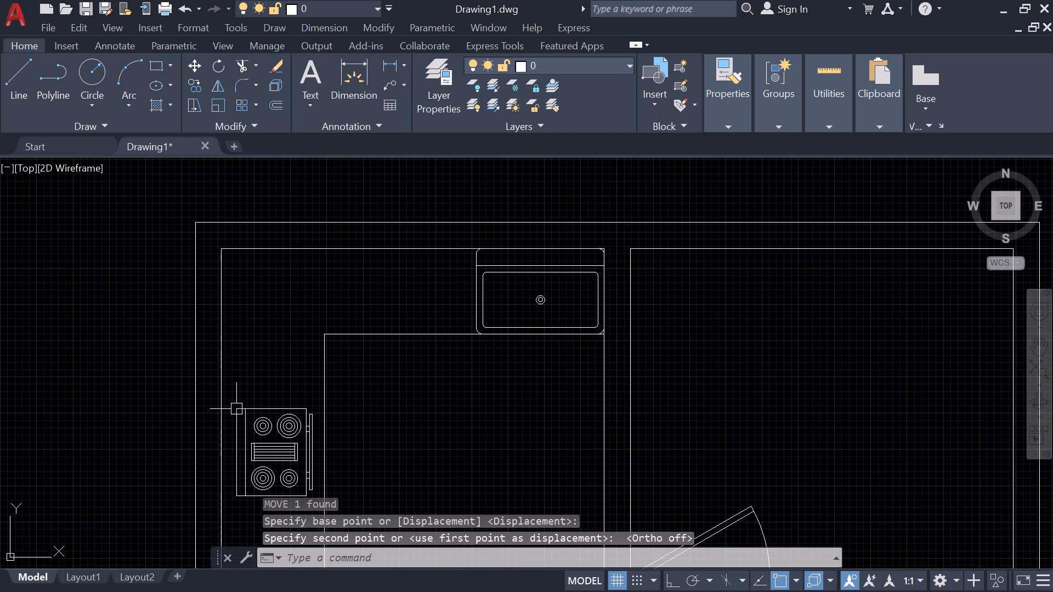
# Scale the stove down slightly about its upper-left corner so it sits within the left counter's depth.
pyautogui.click(309, 449)
pyautogui.press('s')
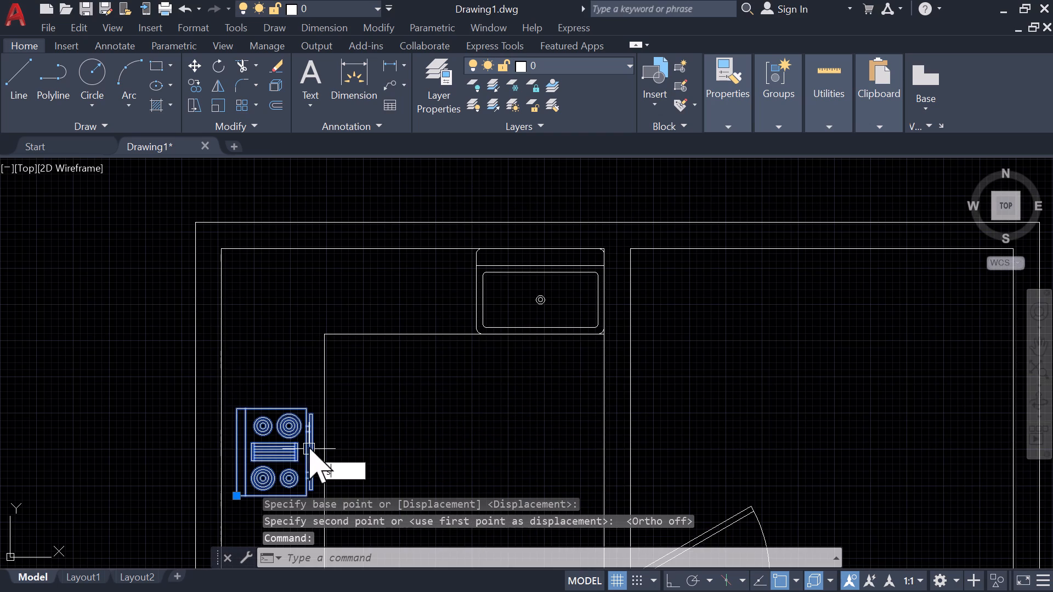
pyautogui.press('c')
pyautogui.press('space')
pyautogui.click(237, 407)
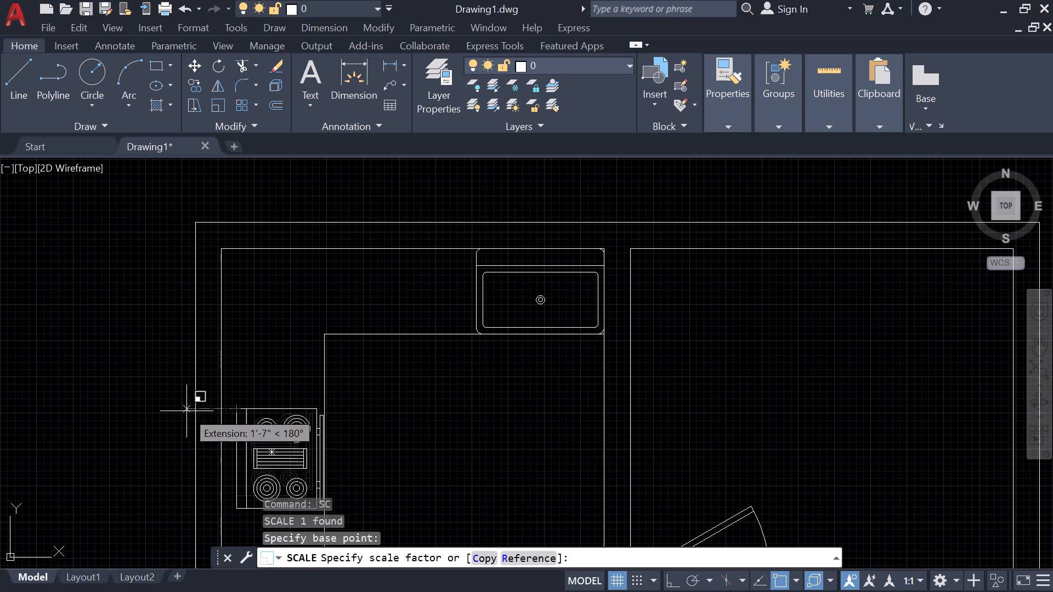
pyautogui.click(198, 412)
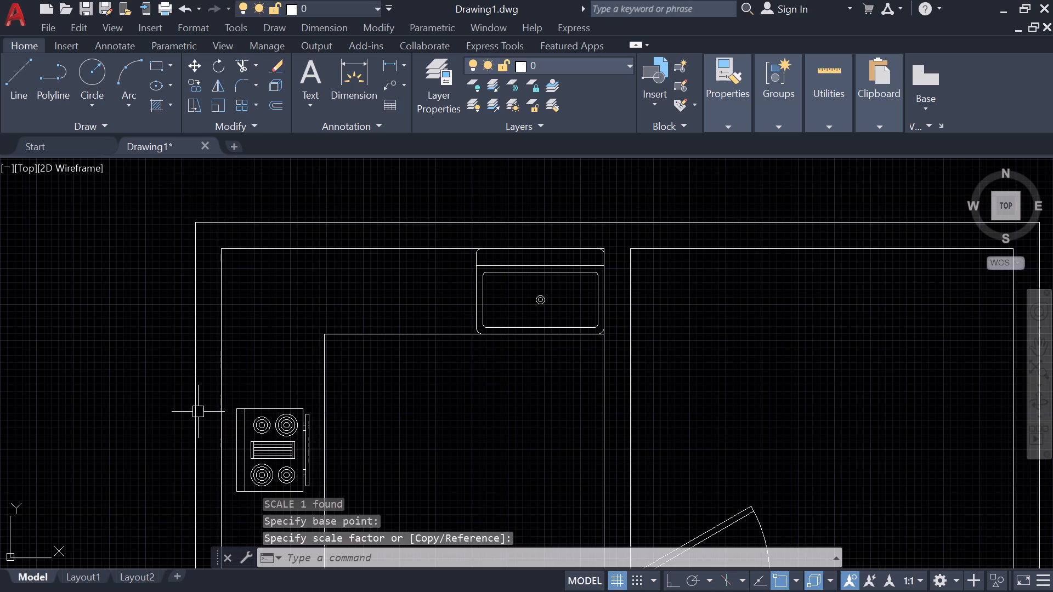
# Scale the stove block up about its lower-left corner to nearly the depth of the left counter.
pyautogui.click(303, 440)
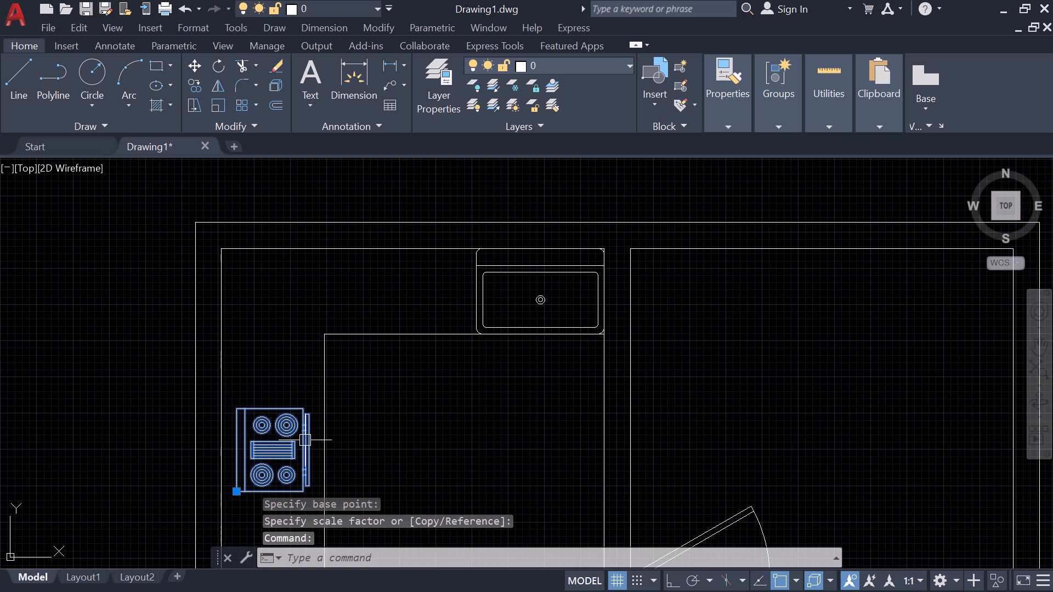
pyautogui.write('sc')
pyautogui.press('space')
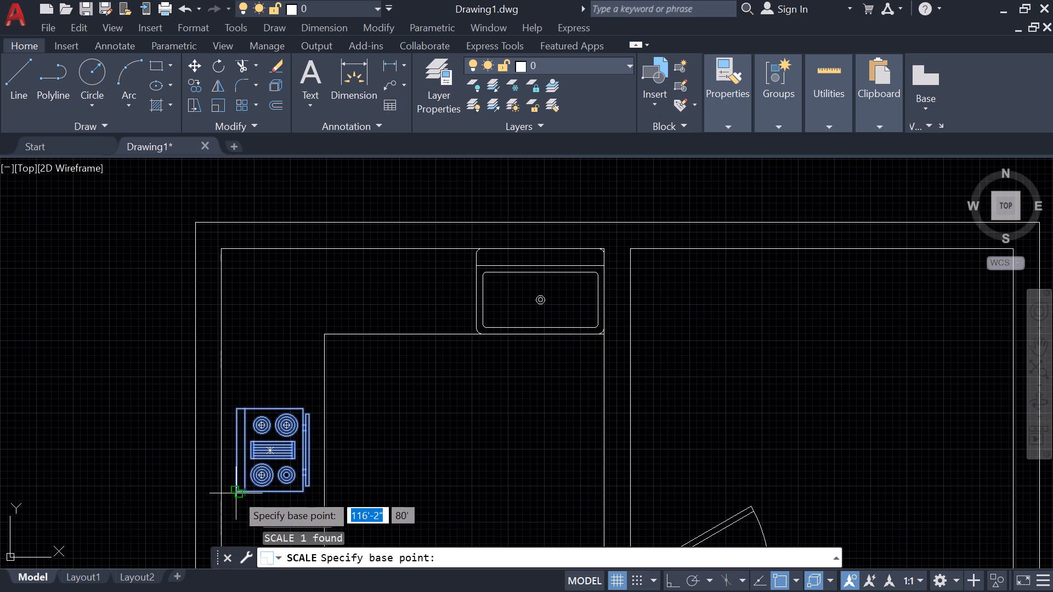
pyautogui.click(236, 491)
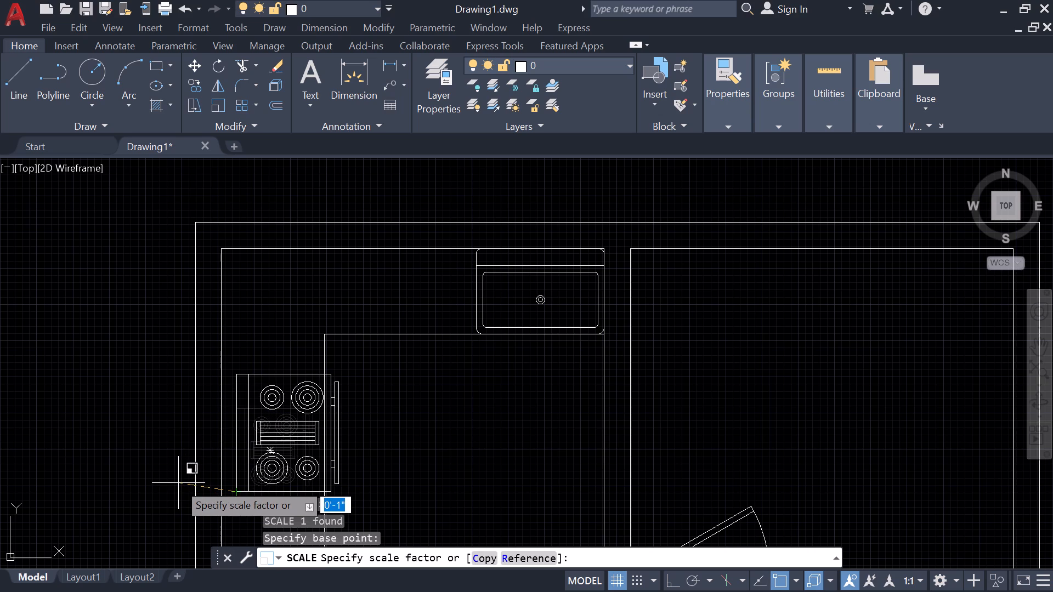
pyautogui.click(178, 483)
# Move the enlarged stove horizontally by its lower-left corner onto the inner face of the kitchen's left wall.
pyautogui.click(259, 487)
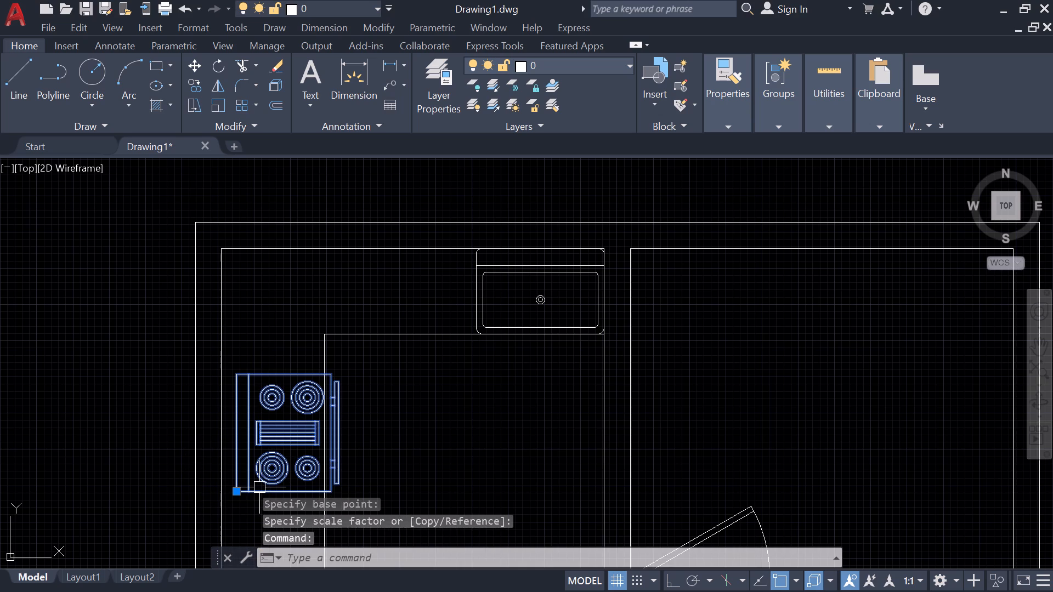
pyautogui.write('m')
pyautogui.press('space')
pyautogui.click(237, 491)
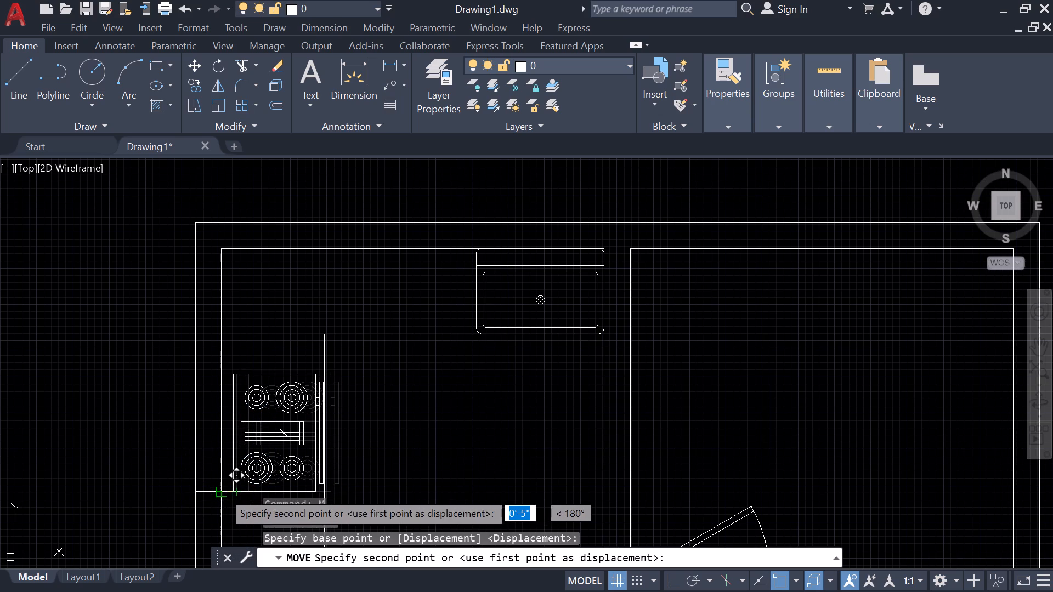
pyautogui.click(223, 491)
# Scale the stove up very slightly about its lower-left corner so its front handle meets the counter's front edge.
pyautogui.click(269, 436)
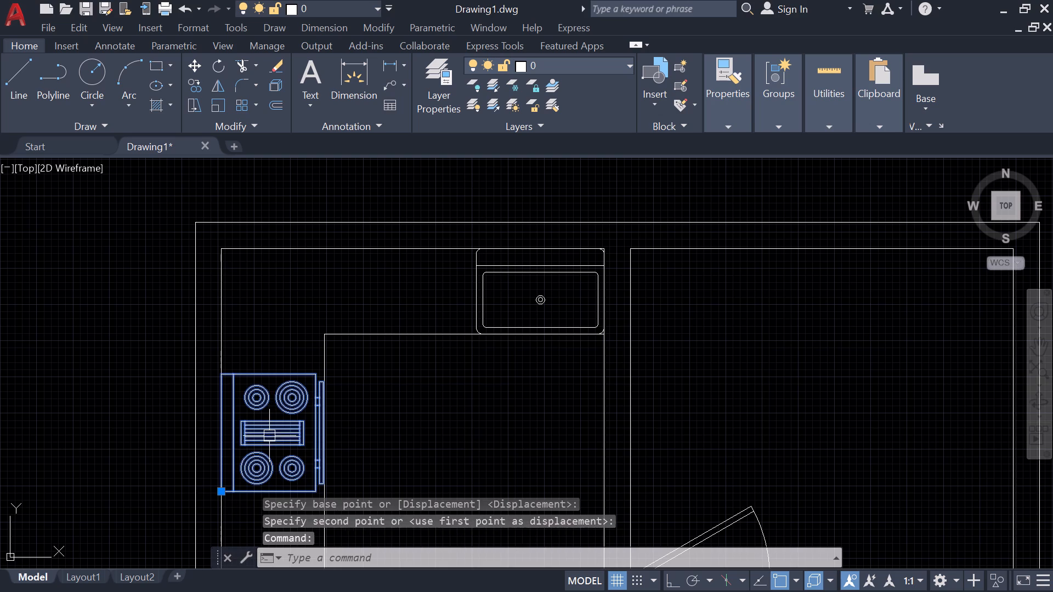
pyautogui.write('sc')
pyautogui.press('space')
pyautogui.click(225, 491)
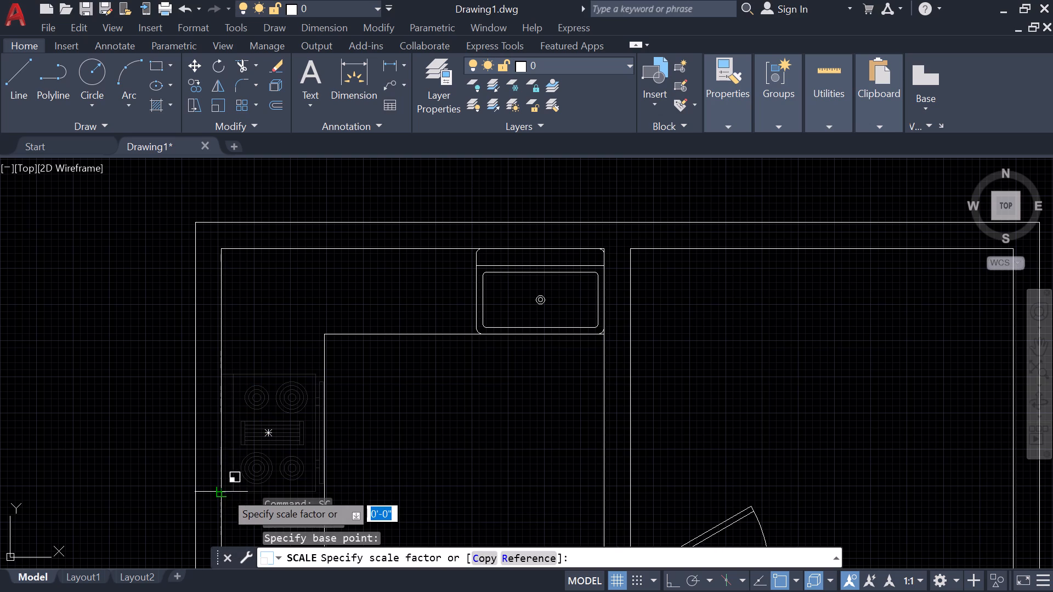
pyautogui.click(166, 469)
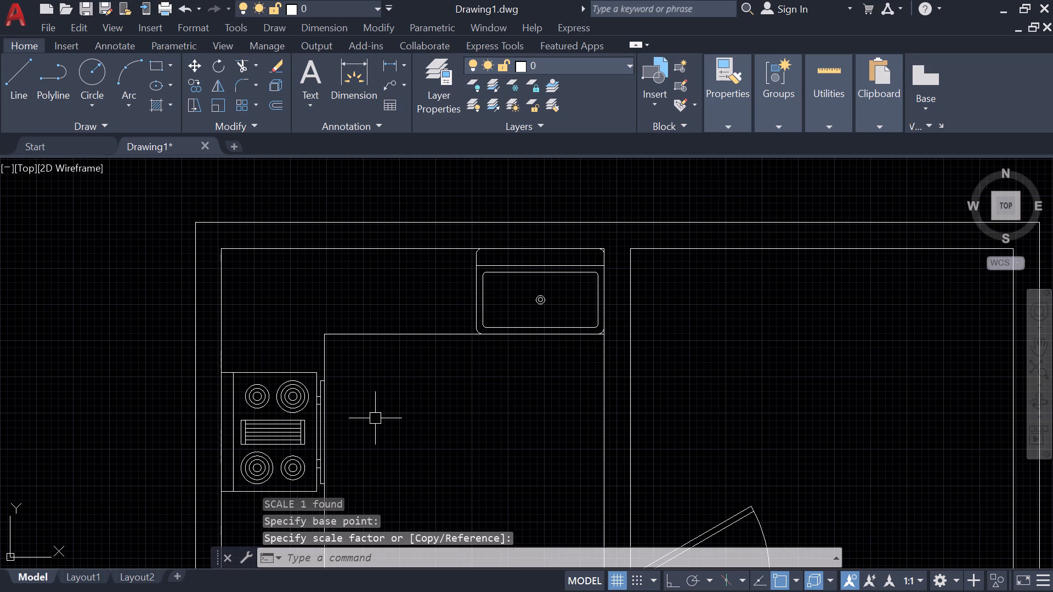
# Scale up the oval washbasin bowl in the lower bathroom, using its left edge as the base point.
pyautogui.moveTo(373, 420); pyautogui.dragTo(257, 385, button='middle')
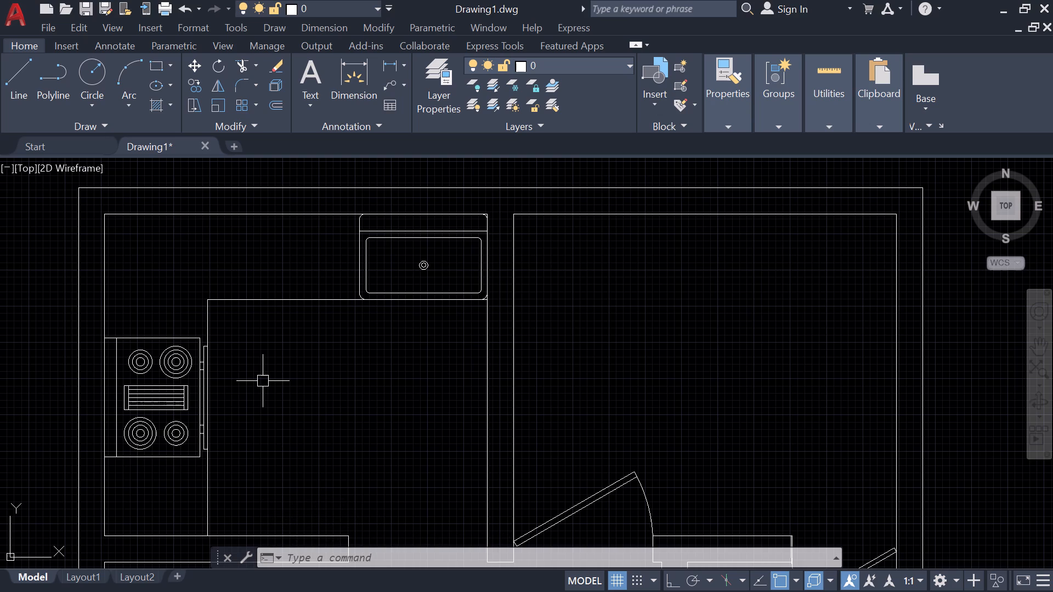
pyautogui.scroll(-1, 537, 352)
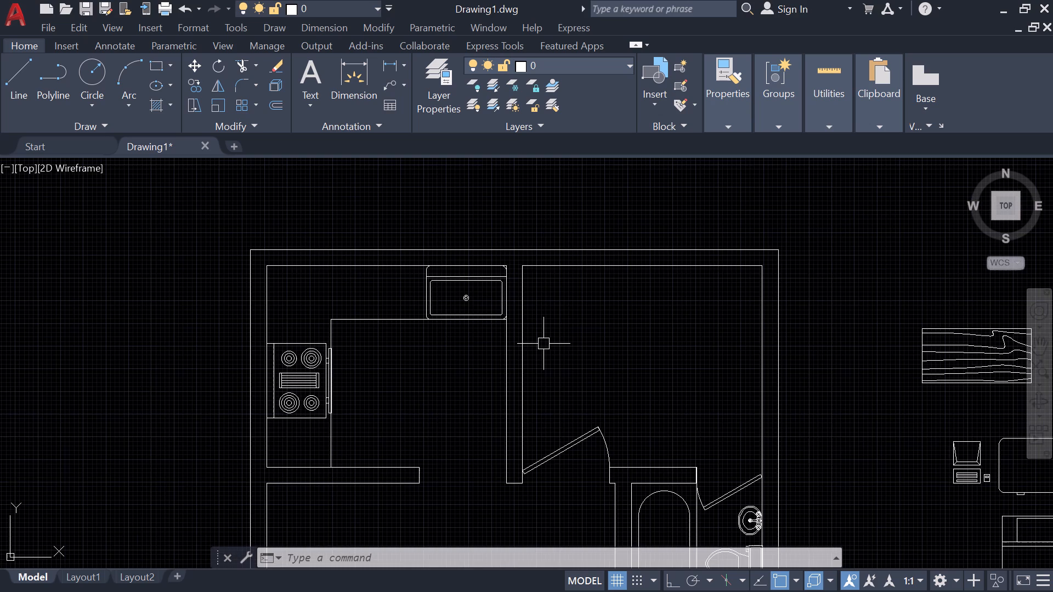
pyautogui.moveTo(545, 343); pyautogui.dragTo(584, 250, button='middle')
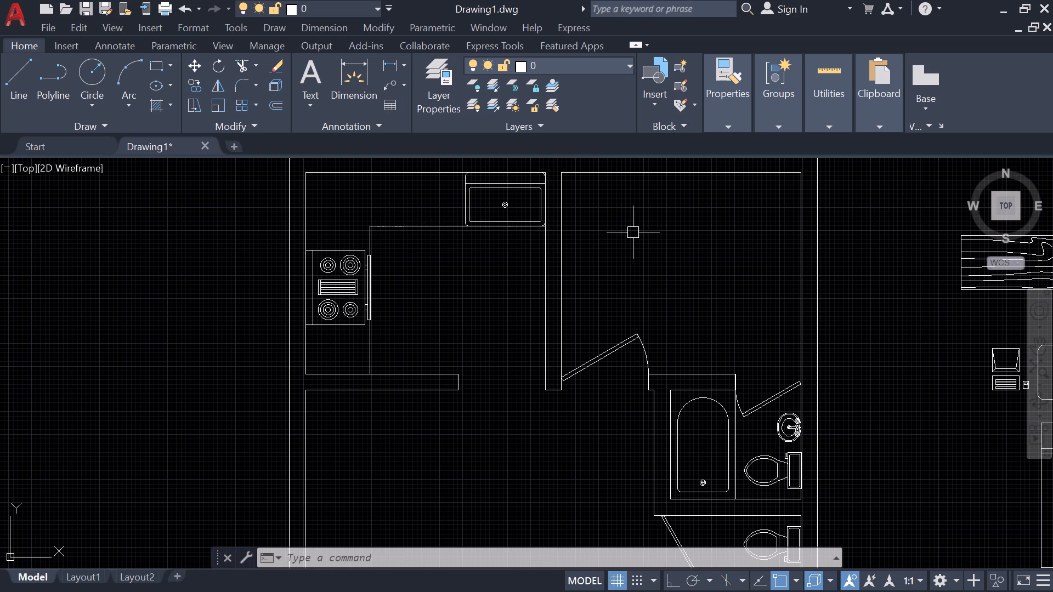
pyautogui.scroll(-1, 655, 238)
pyautogui.moveTo(650, 298); pyautogui.dragTo(620, 265, button='middle')
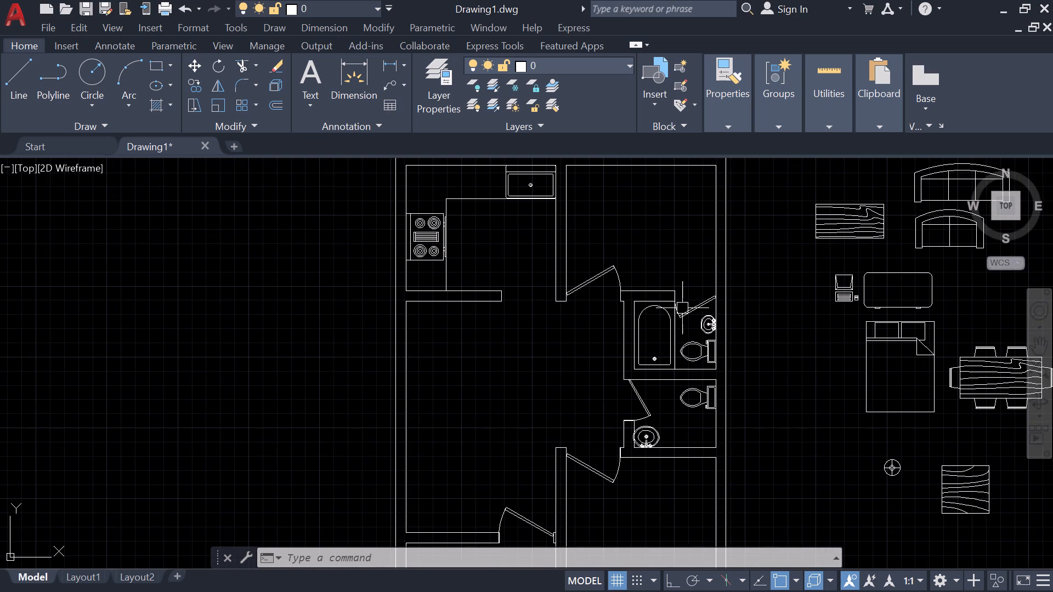
pyautogui.click(655, 440)
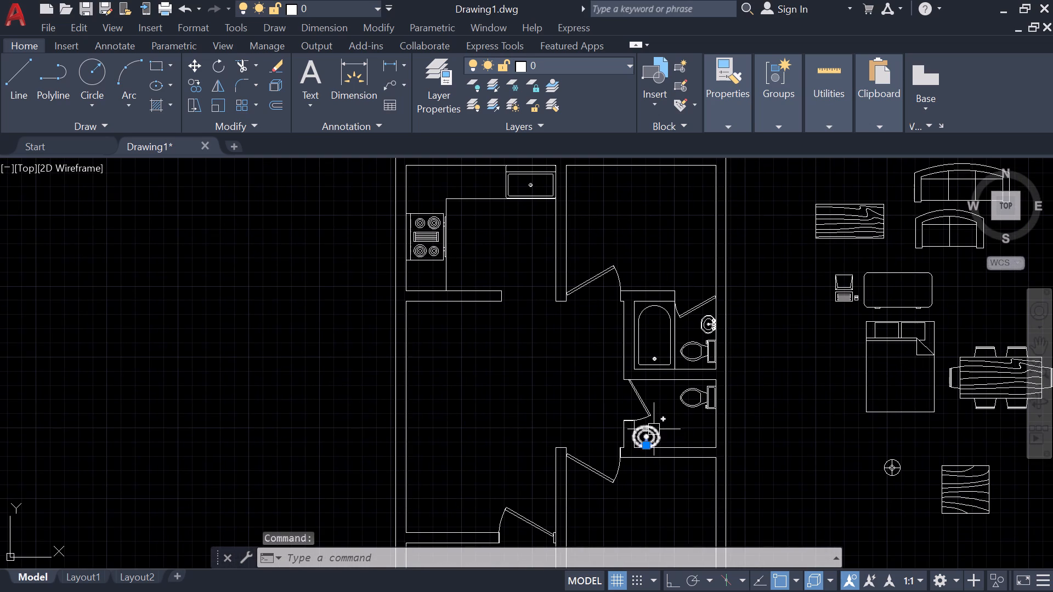
pyautogui.press('Escape')
pyautogui.scroll(5, 653, 432)
pyautogui.click(653, 434)
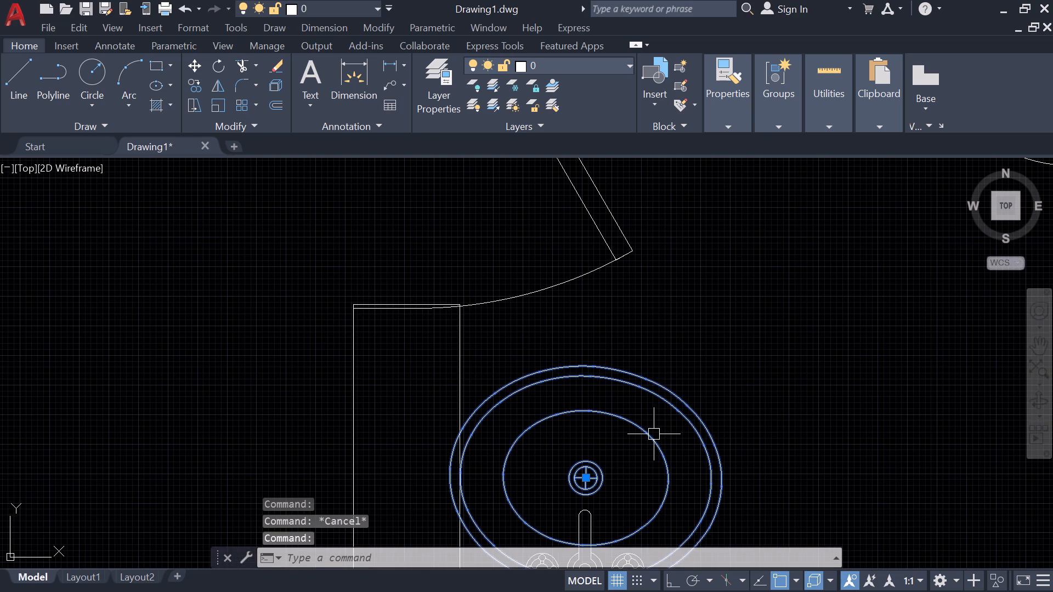
pyautogui.write('sc')
pyautogui.press('space')
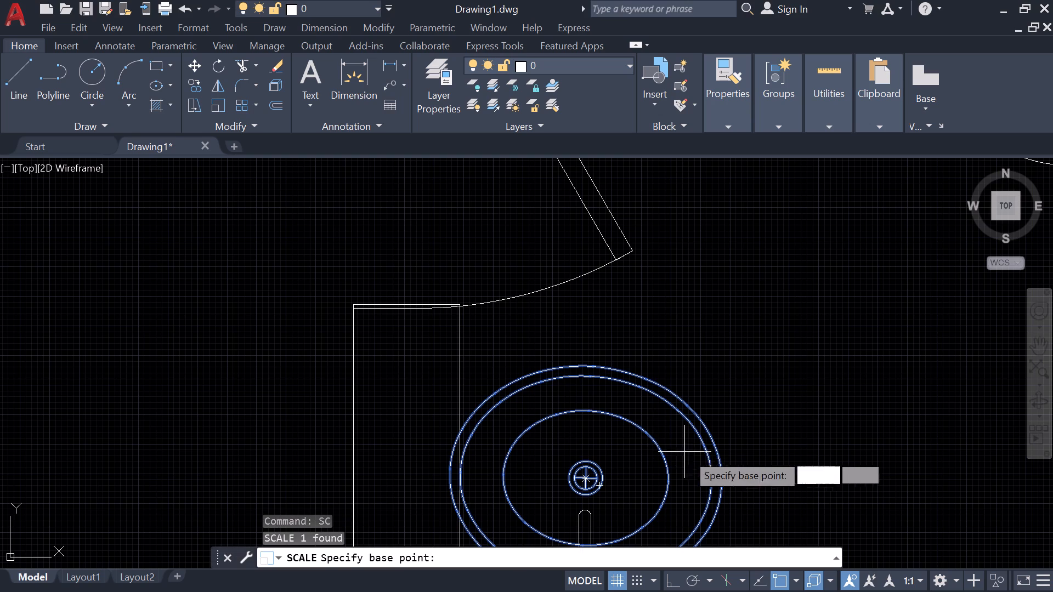
pyautogui.click(452, 470)
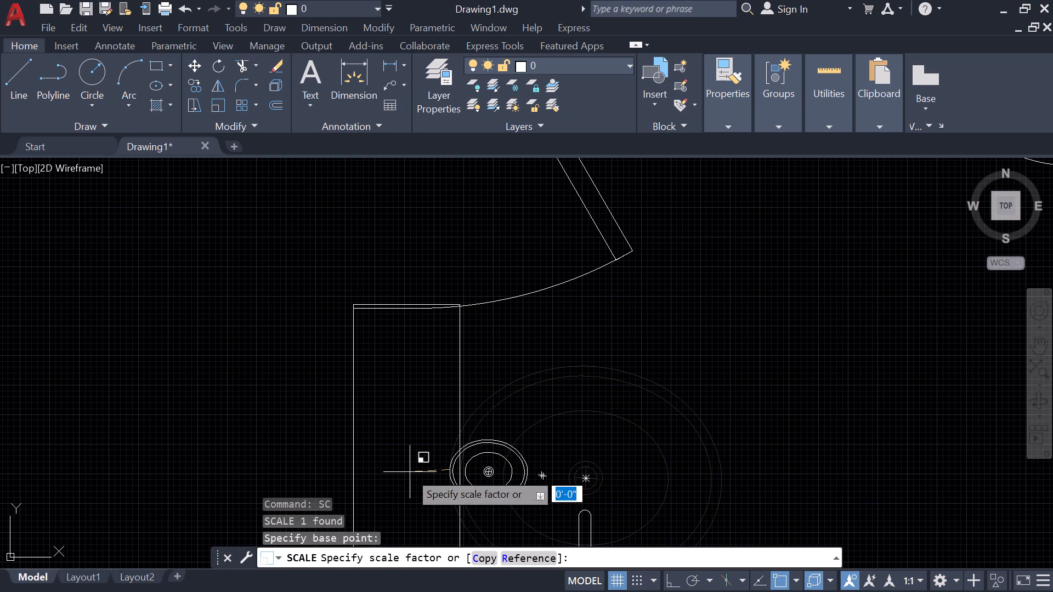
pyautogui.click(256, 451)
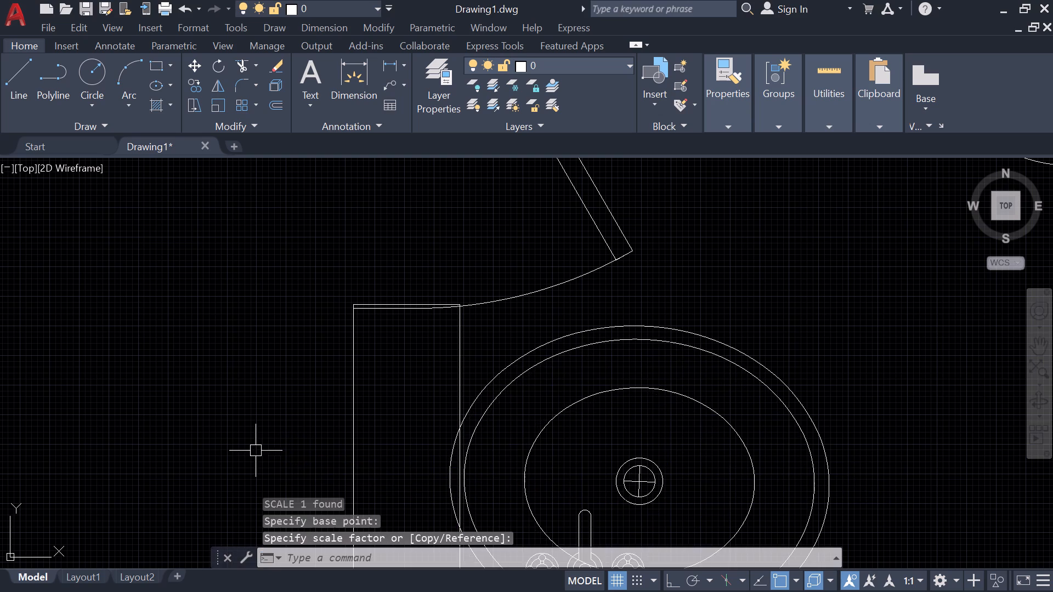
# Move the enlarged basin bowl up and to the right so it clears the lower bathroom's left and bottom walls.
pyautogui.scroll(-2, 727, 453)
pyautogui.moveTo(726, 463); pyautogui.dragTo(680, 412, button='middle')
pyautogui.click(700, 415)
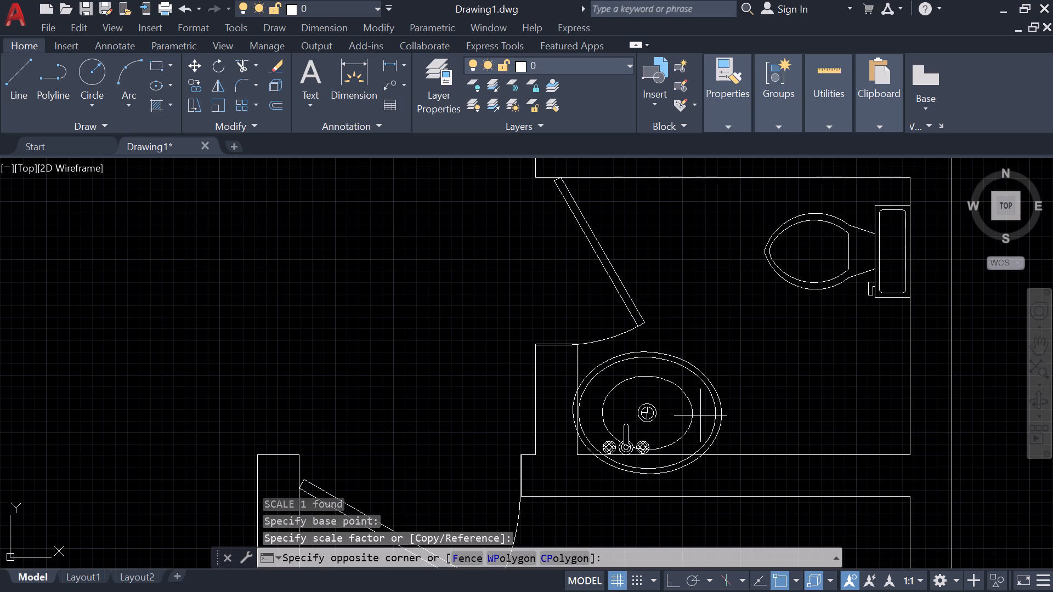
pyautogui.moveTo(733, 430); pyautogui.dragTo(734, 435)
pyautogui.click(734, 435)
pyautogui.click(699, 390)
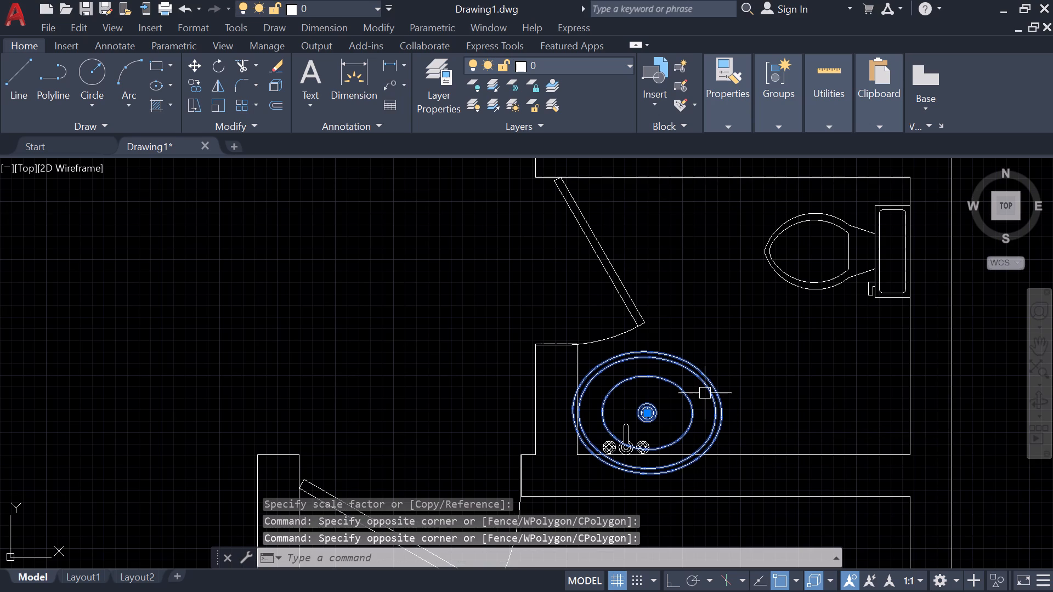
pyautogui.write('m')
pyautogui.press('space')
pyautogui.click(724, 422)
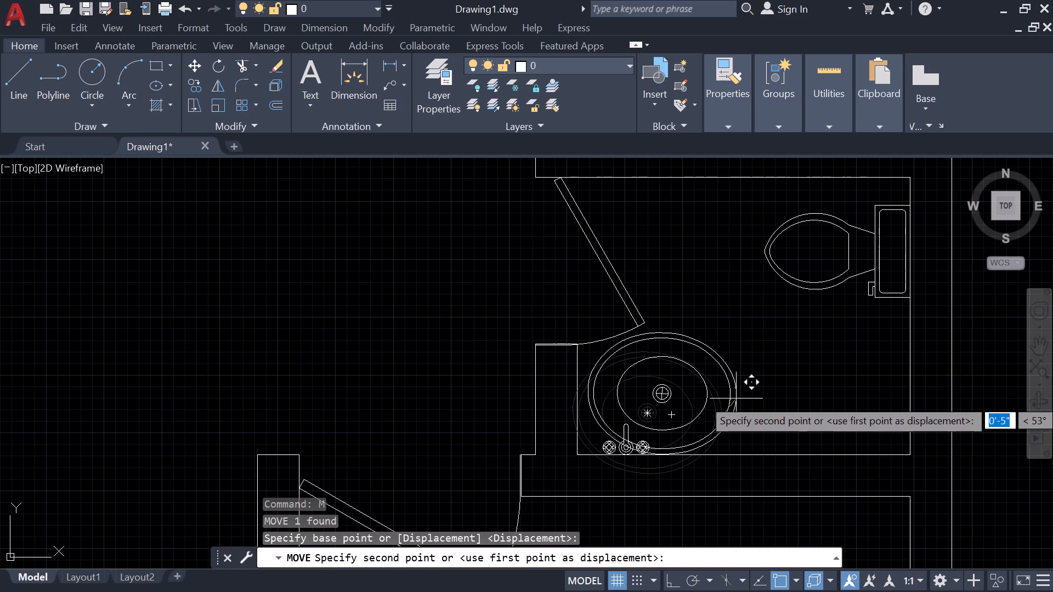
pyautogui.click(736, 399)
# Move the faucet block into the enlarged basin, centred below the drain and just inside the bowl's lower rim.
pyautogui.click(632, 450)
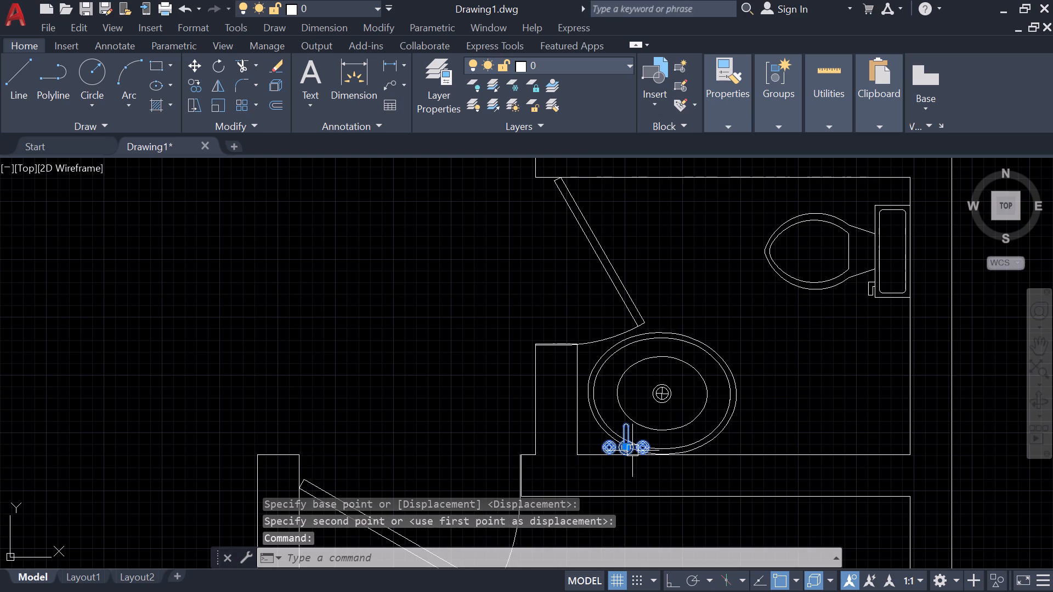
pyautogui.write('m')
pyautogui.press('space')
pyautogui.click(629, 446)
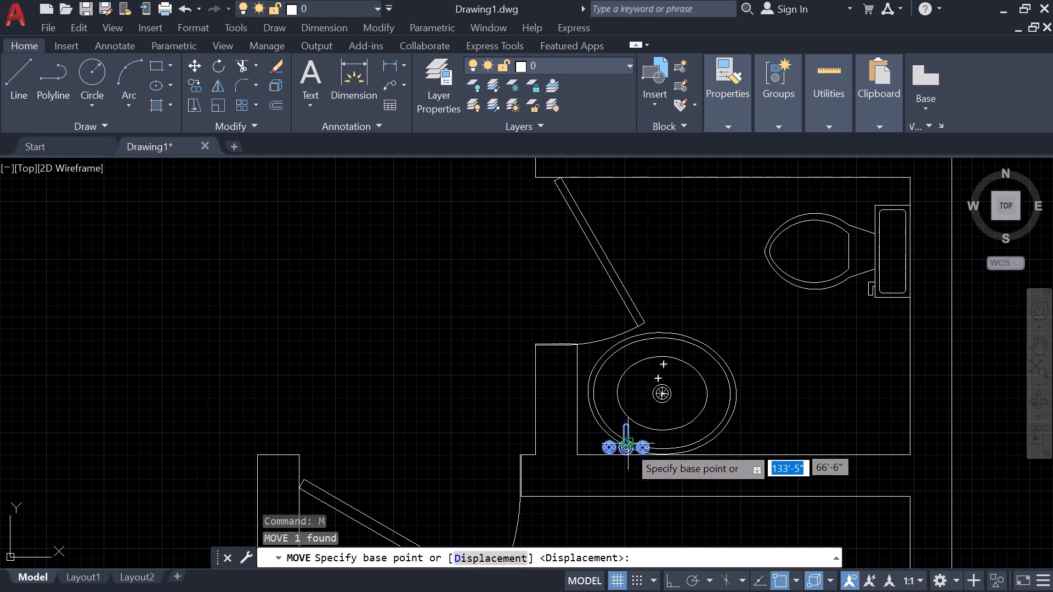
pyautogui.click(664, 437)
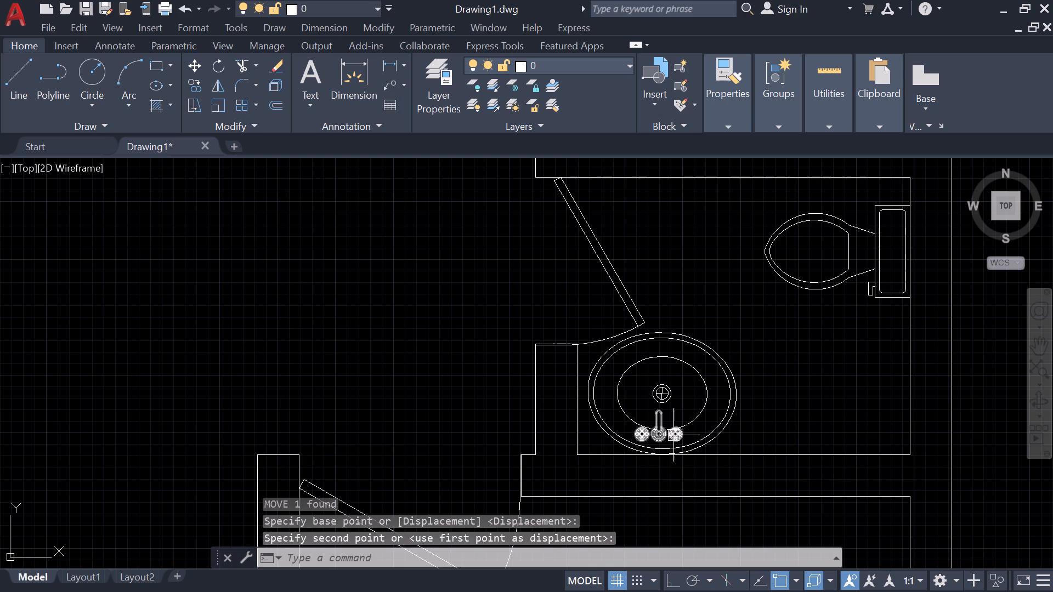
pyautogui.click(673, 439)
pyautogui.write('m')
pyautogui.press('space')
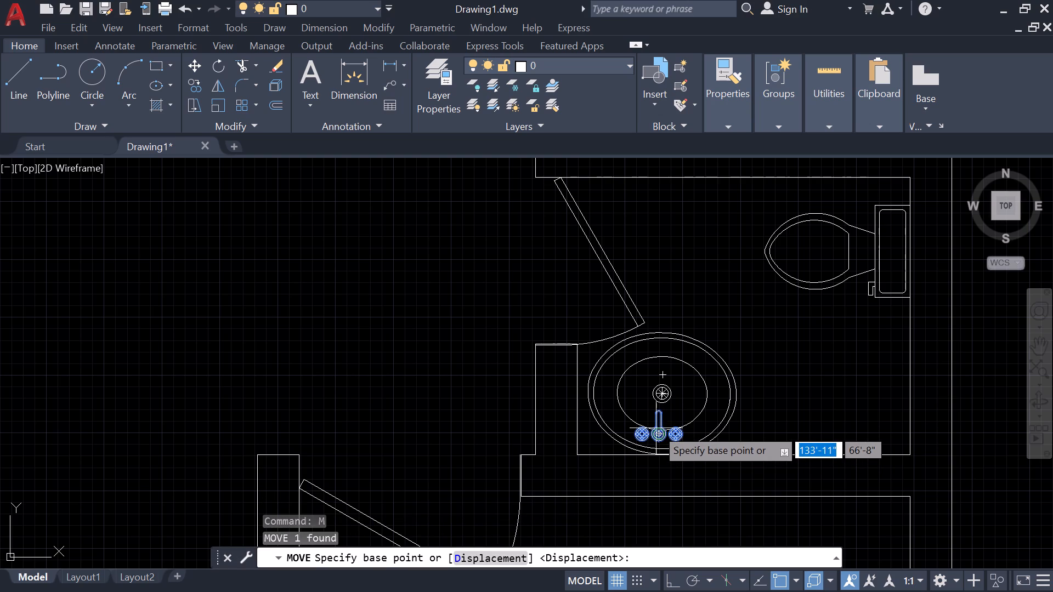
pyautogui.click(659, 434)
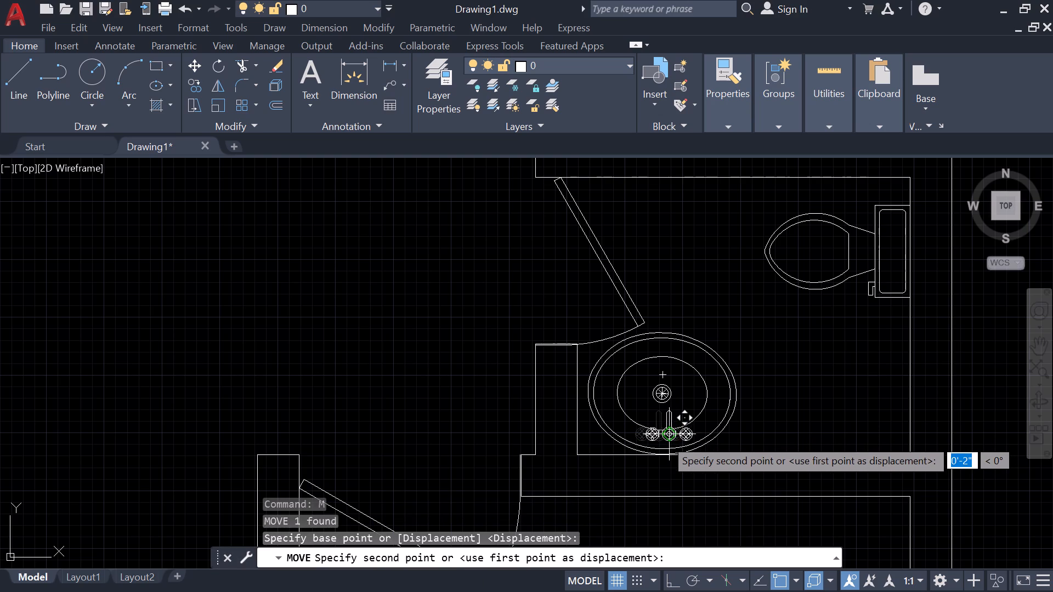
pyautogui.hotkey('shift', 'F8')
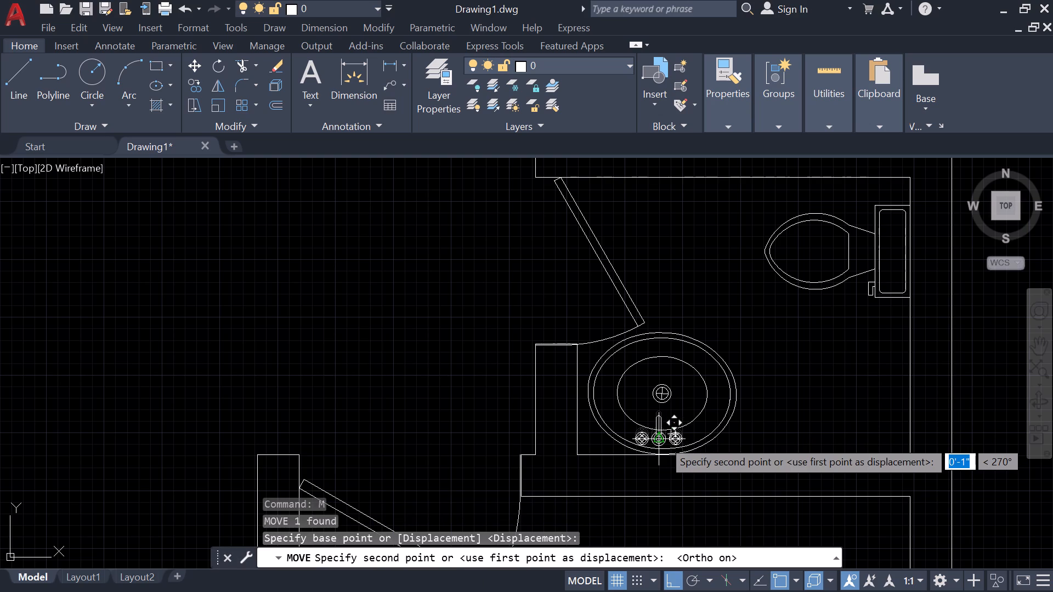
pyautogui.hotkey('shift', 'F8')
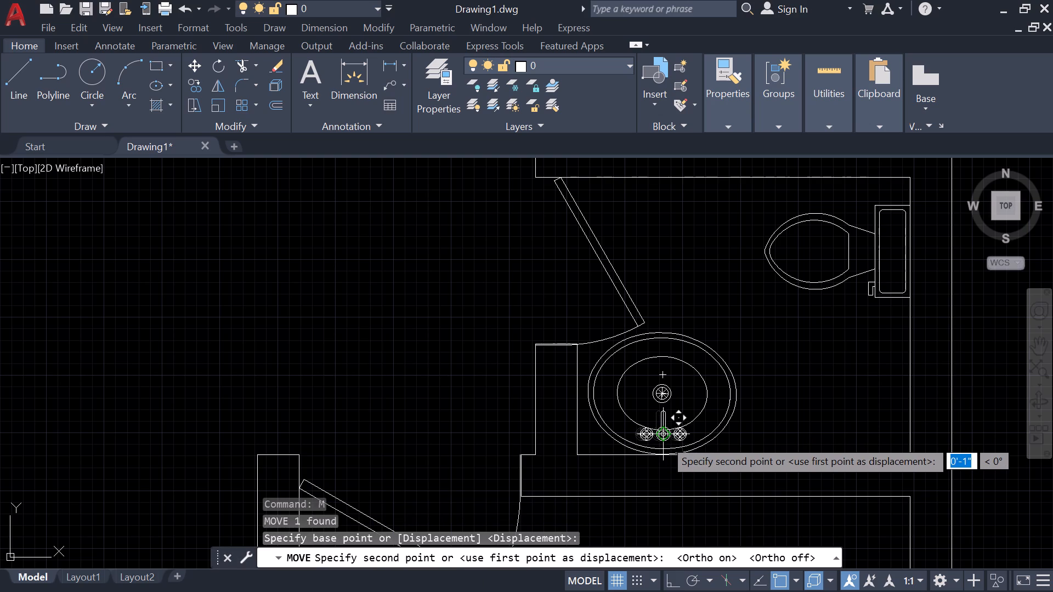
pyautogui.click(664, 437)
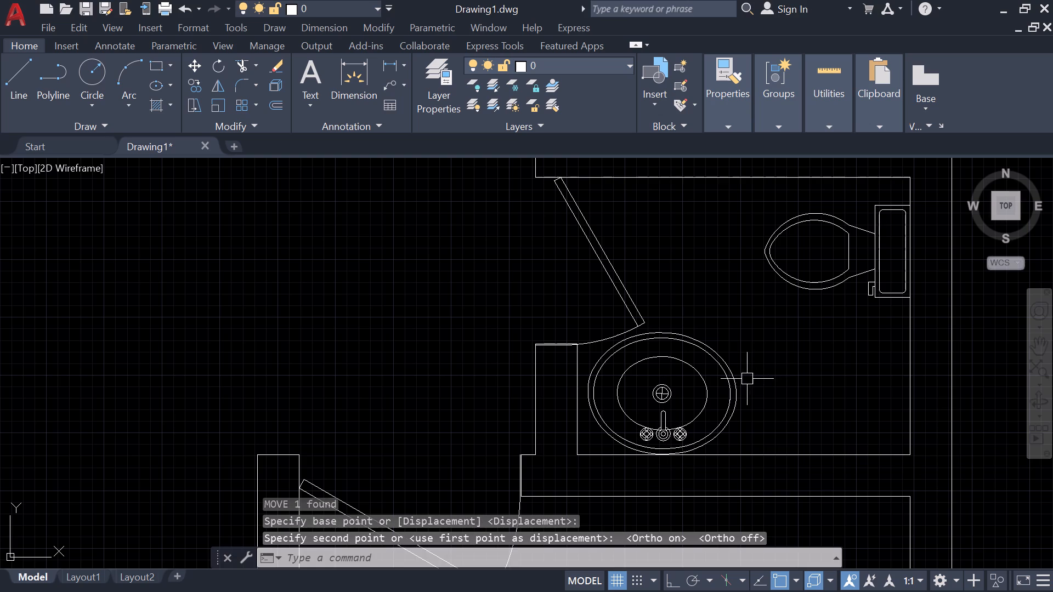
# Scale the lower bathroom's basin bowl down slightly about its left edge.
pyautogui.click(737, 394)
pyautogui.write('sc')
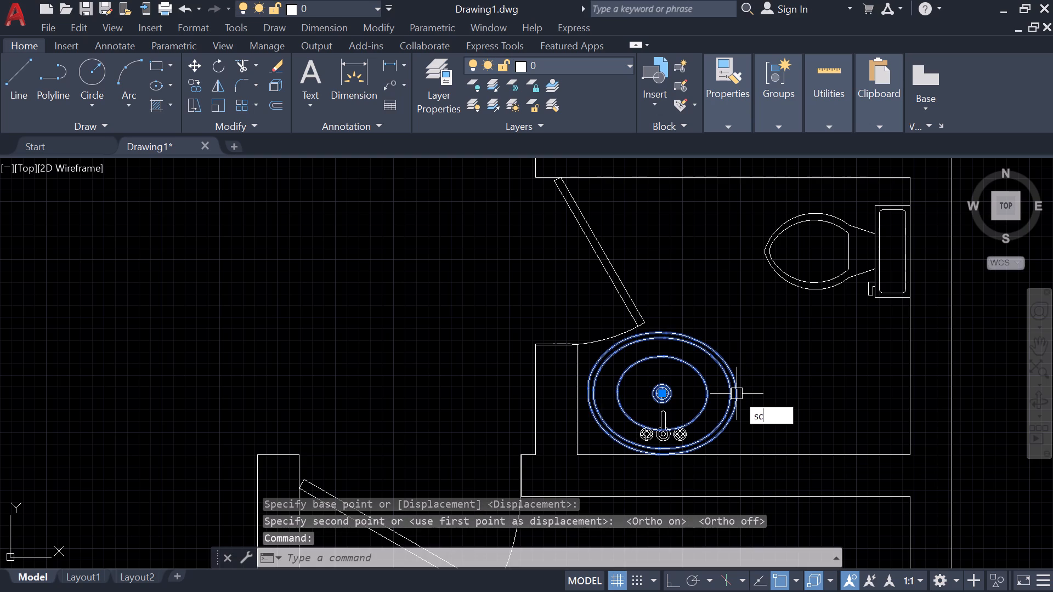
pyautogui.press('space')
pyautogui.click(585, 396)
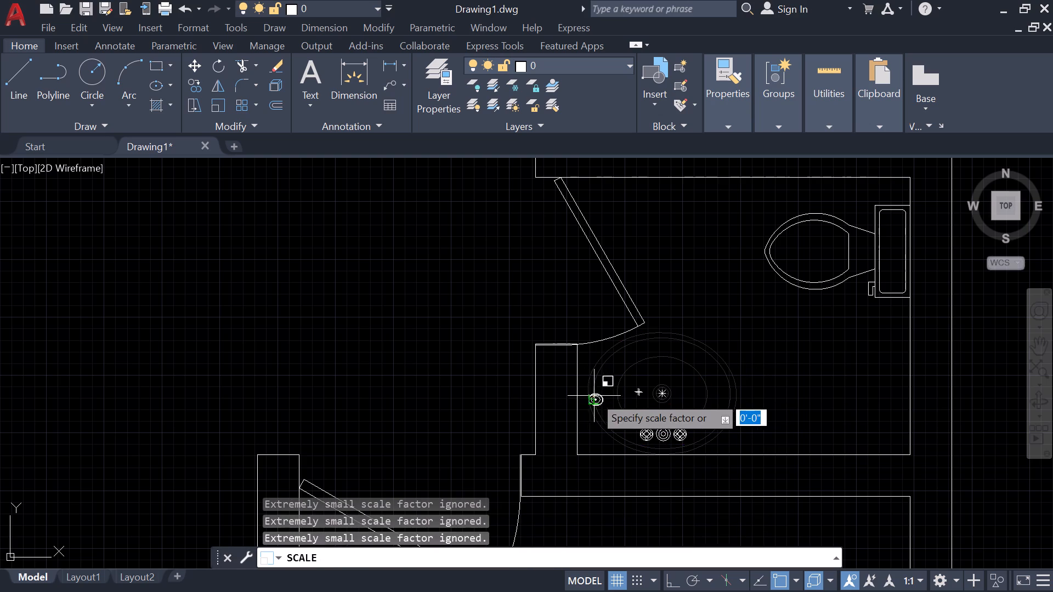
pyautogui.click(663, 395)
# Rotate the loose bed block beside the plan 90° clockwise with Ortho on, so its pillows face right.
pyautogui.scroll(-1, 746, 379)
pyautogui.moveTo(763, 350); pyautogui.dragTo(756, 366, button='middle')
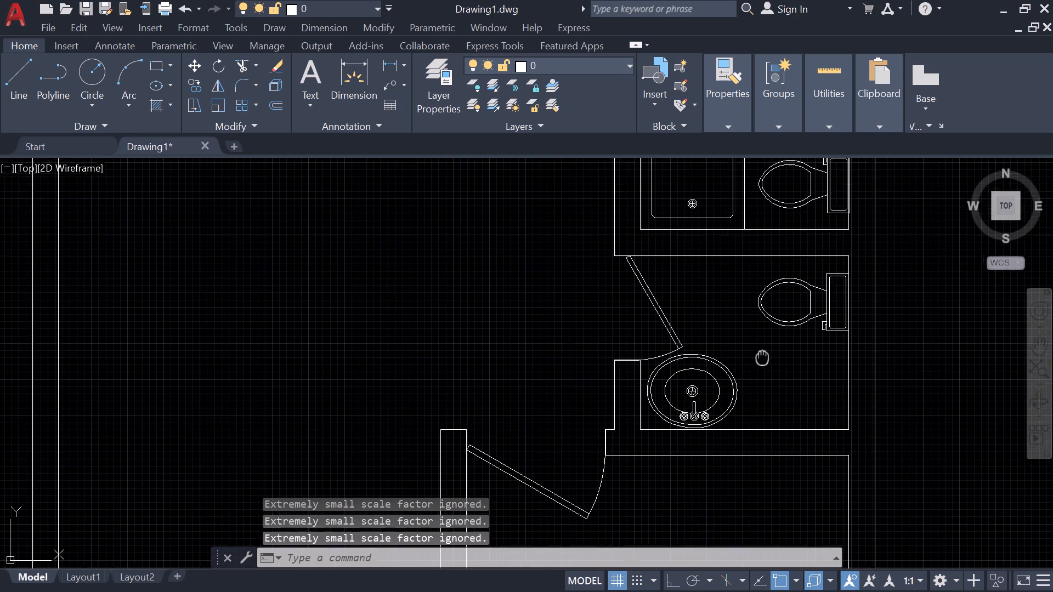
pyautogui.moveTo(756, 366); pyautogui.dragTo(671, 445, button='middle')
pyautogui.moveTo(678, 361); pyautogui.dragTo(598, 468, button='middle')
pyautogui.scroll(-1, 628, 339)
pyautogui.scroll(-1, 654, 297)
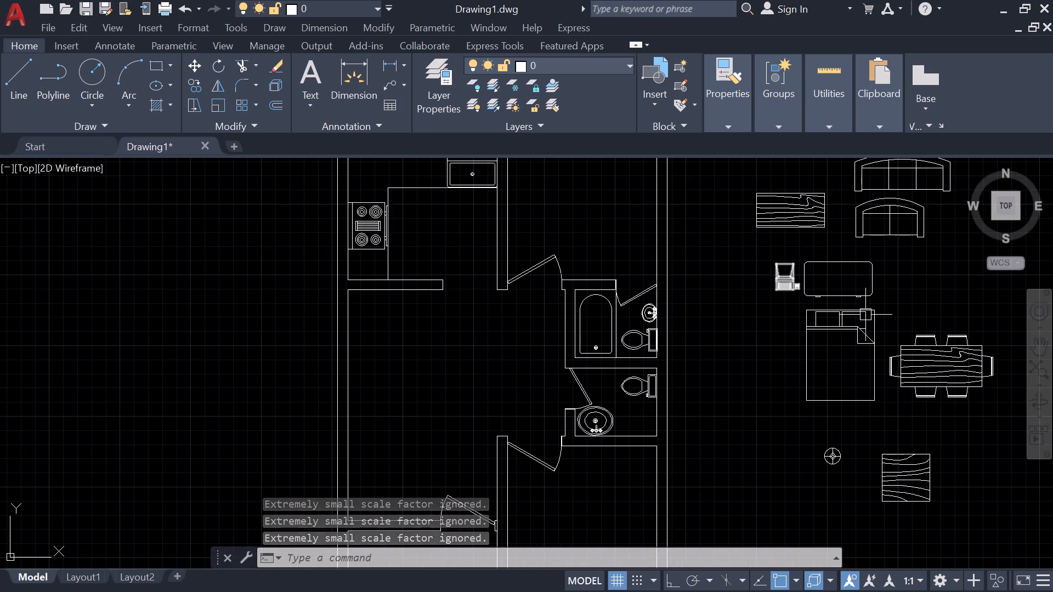
pyautogui.click(863, 376)
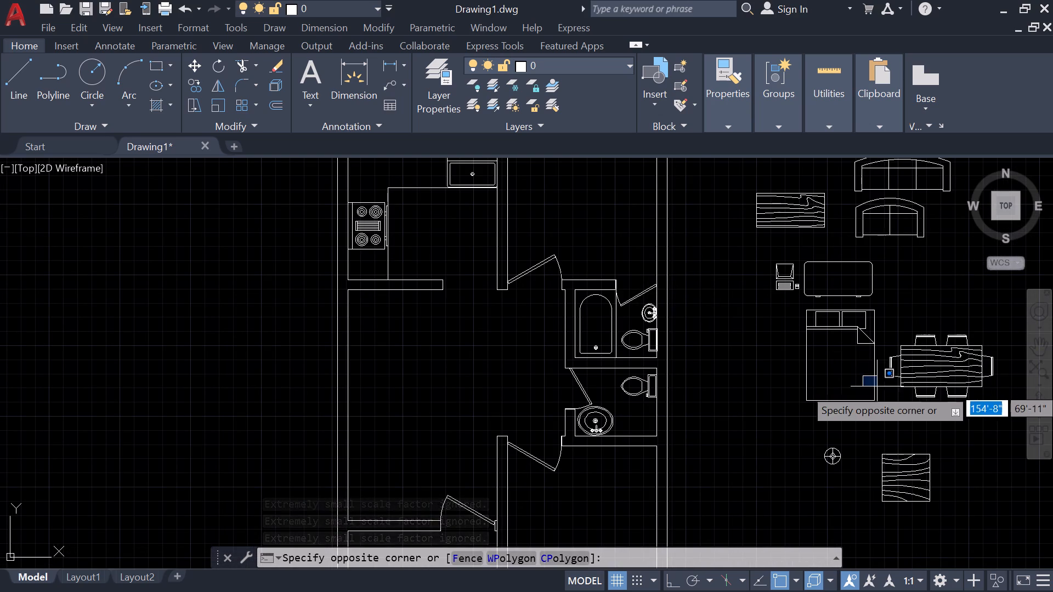
pyautogui.click(879, 395)
pyautogui.click(887, 409)
pyautogui.click(853, 343)
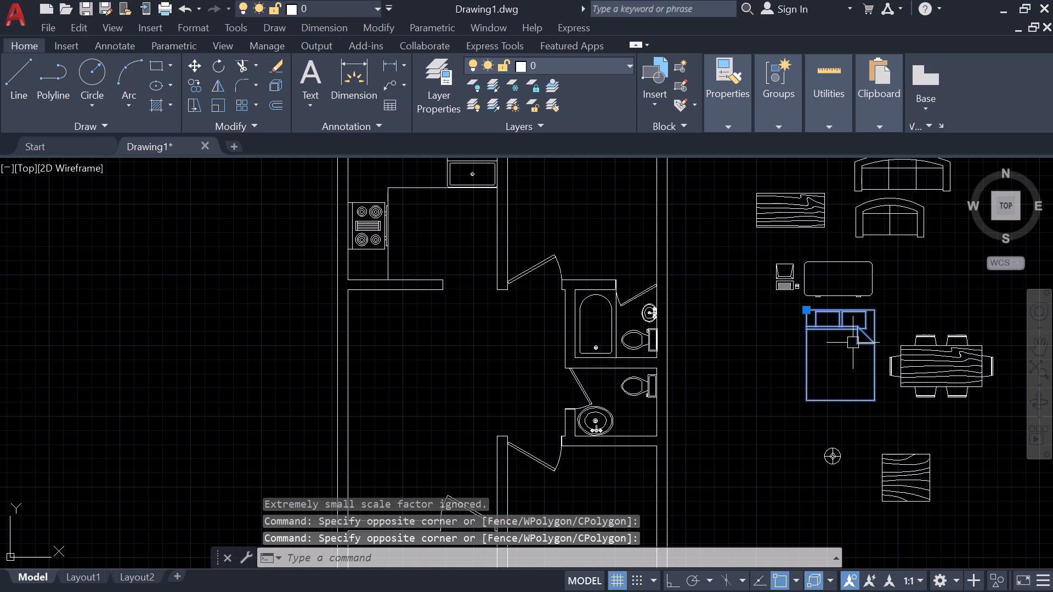
pyautogui.write('ro')
pyautogui.press('Return')
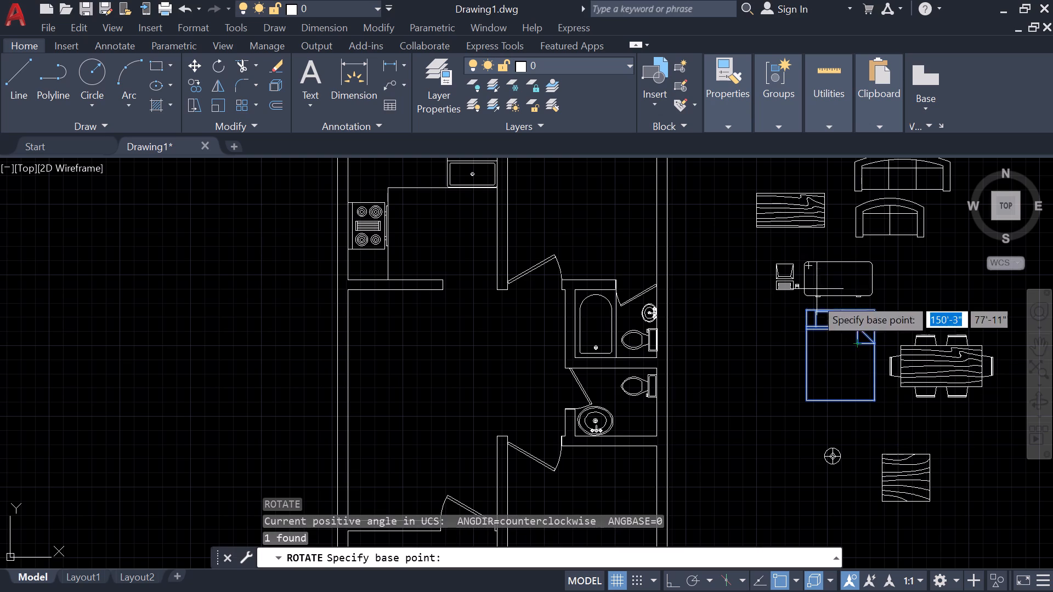
pyautogui.click(860, 342)
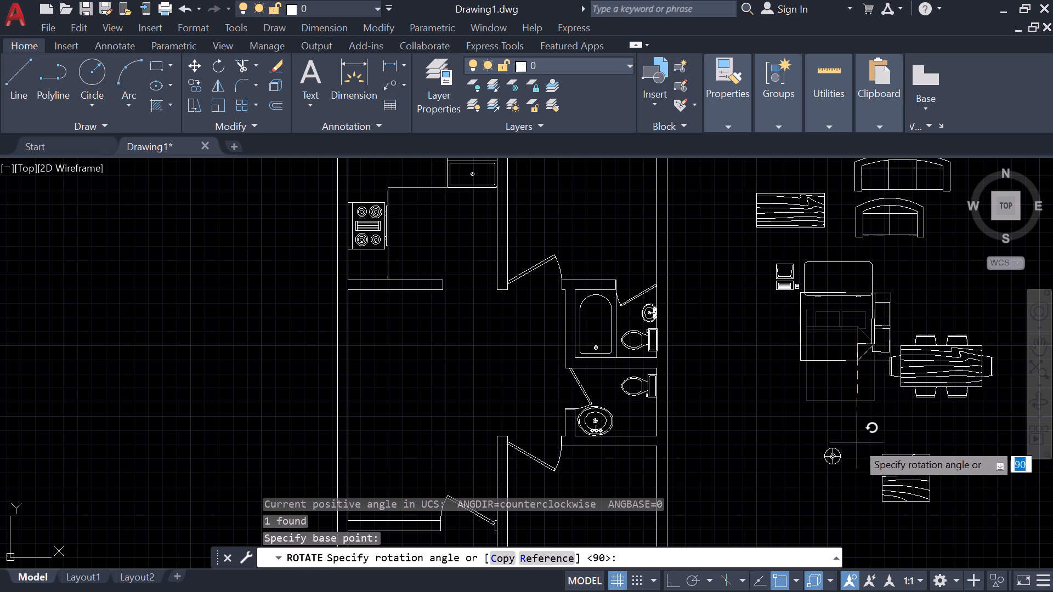
pyautogui.hotkey('shift', 'F8')
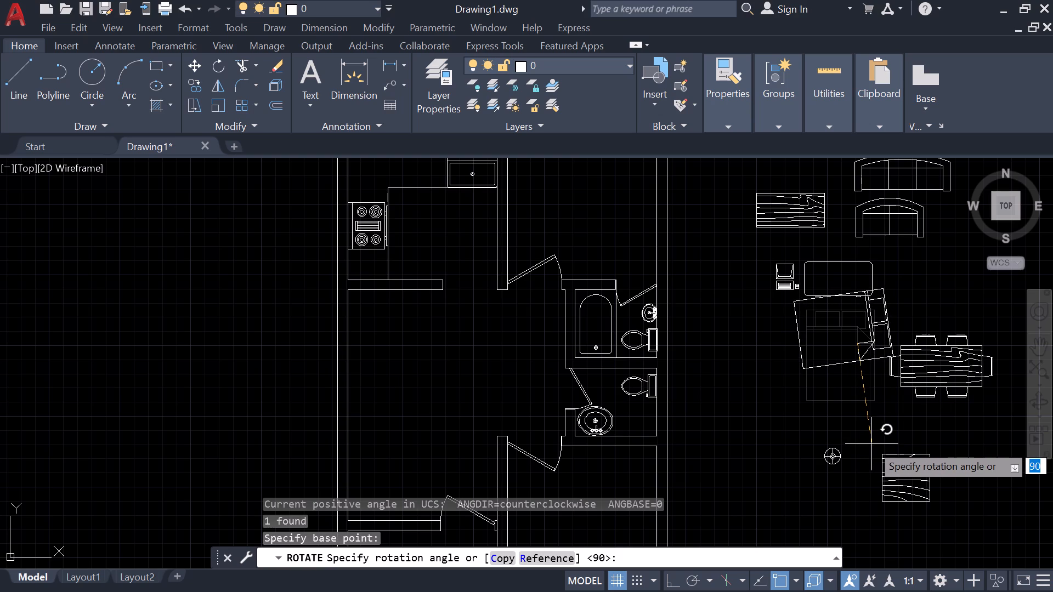
pyautogui.click(865, 399)
# Move the rotated bed with Ortho off into the upper bedroom, near its top and right walls.
pyautogui.moveTo(862, 374); pyautogui.dragTo(859, 380)
pyautogui.click(854, 357)
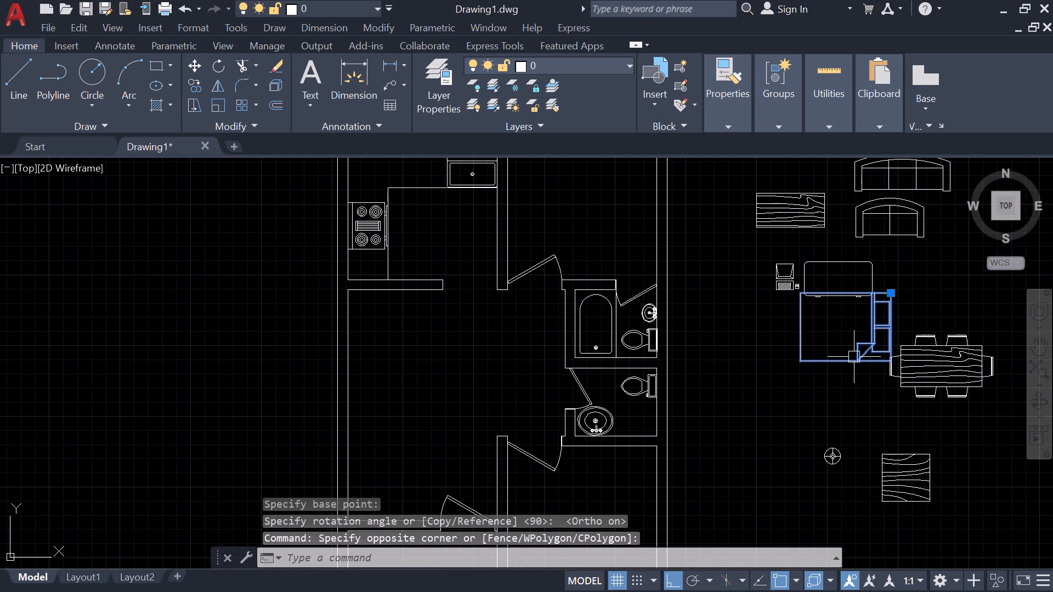
pyautogui.press('m')
pyautogui.press('space')
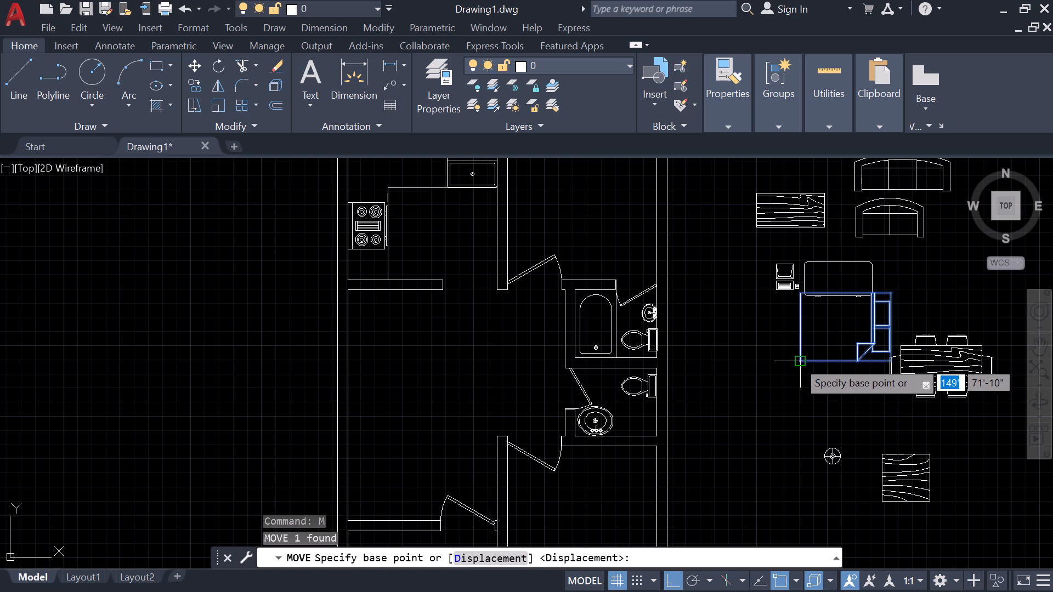
pyautogui.click(797, 361)
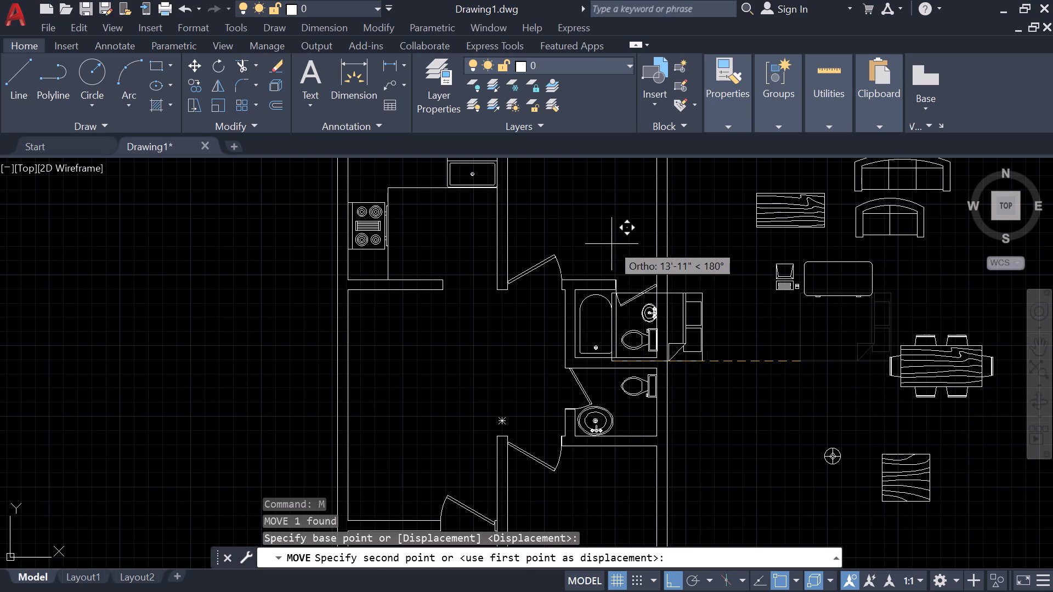
pyautogui.hotkey('shift', 'F8')
pyautogui.moveTo(542, 242); pyautogui.dragTo(503, 374, button='middle')
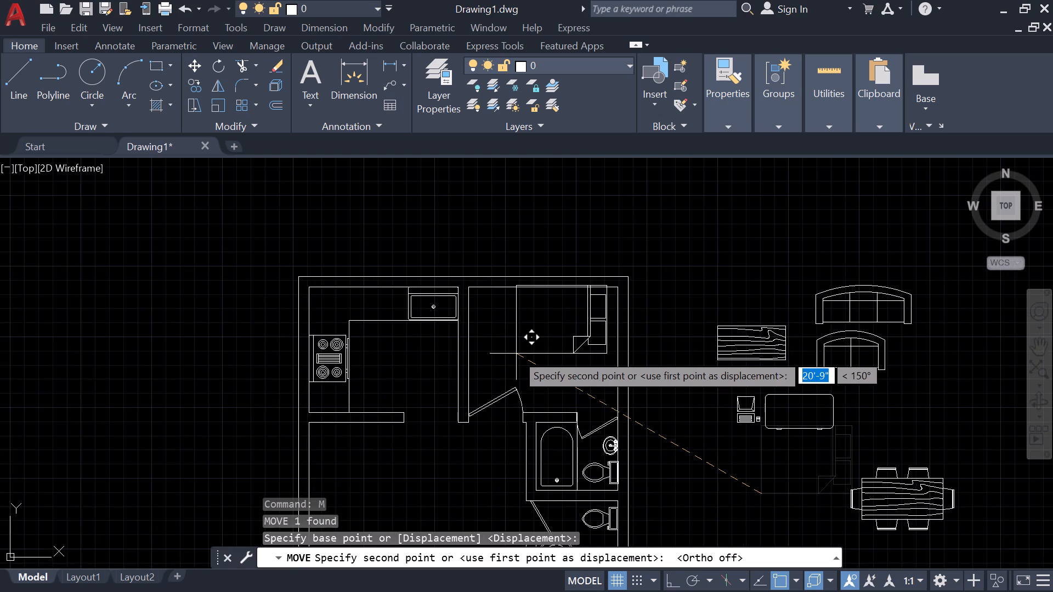
pyautogui.click(519, 361)
# Move the bed to the right, adjusting its lower right corner so the head end sits flush against the bedroom's right wall.
pyautogui.press(',')
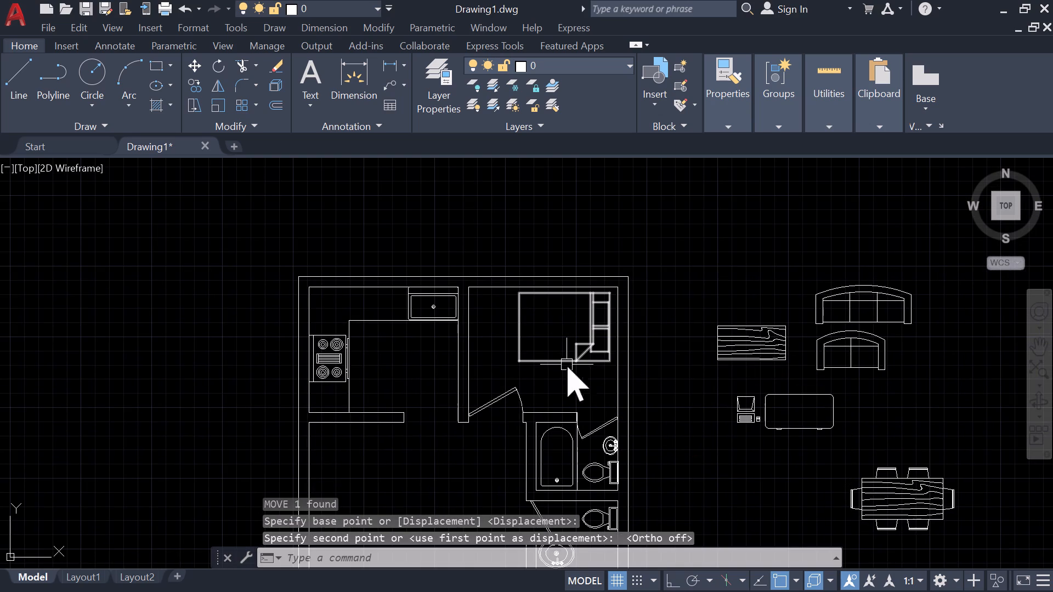
pyautogui.press('space')
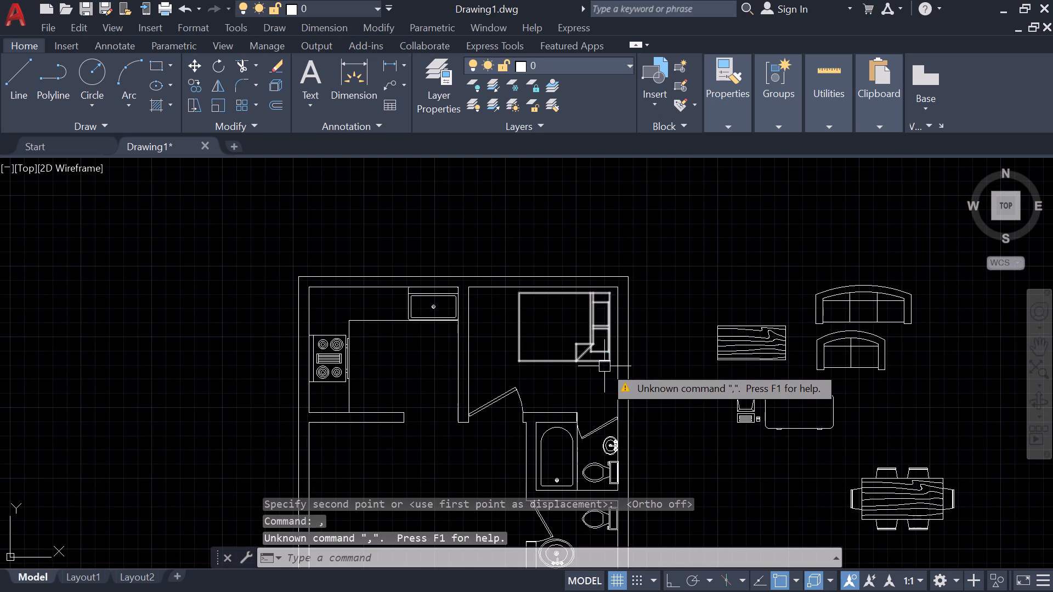
pyautogui.click(604, 366)
pyautogui.press('space')
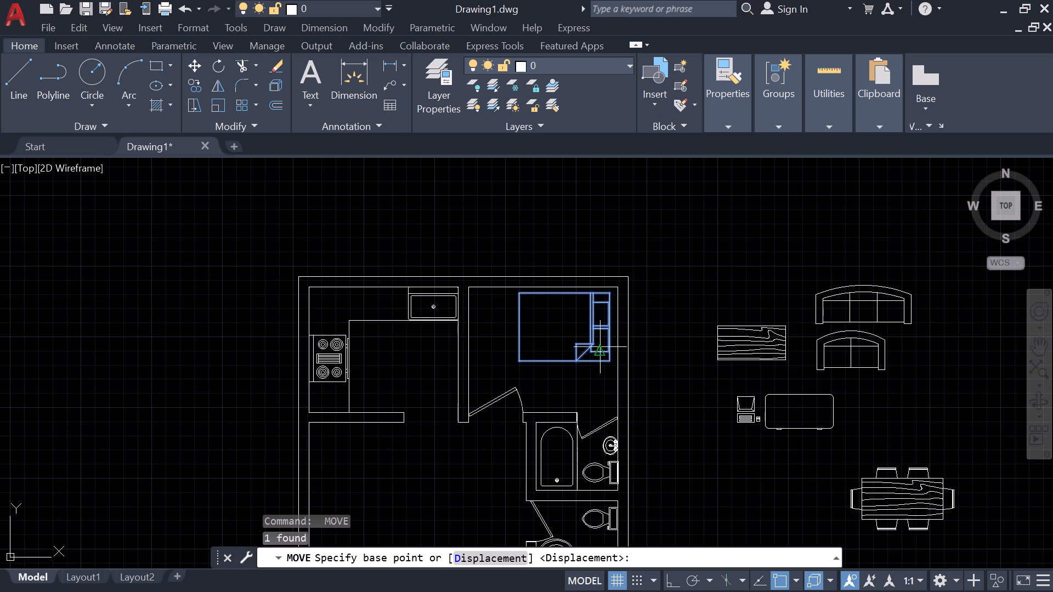
pyautogui.scroll(5, 597, 349)
pyautogui.click(729, 462)
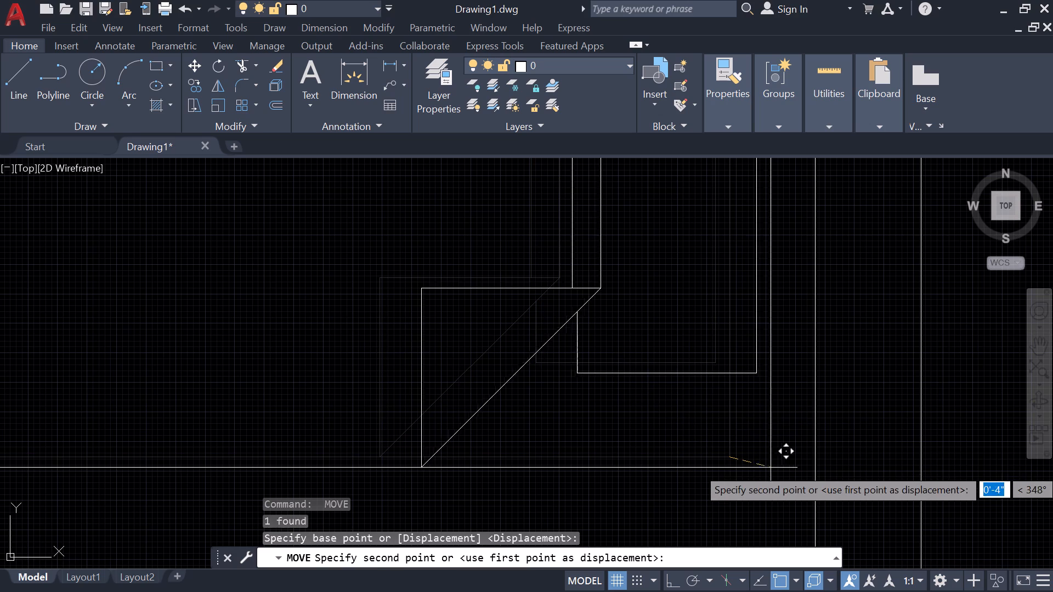
pyautogui.click(818, 461)
pyautogui.click(812, 459)
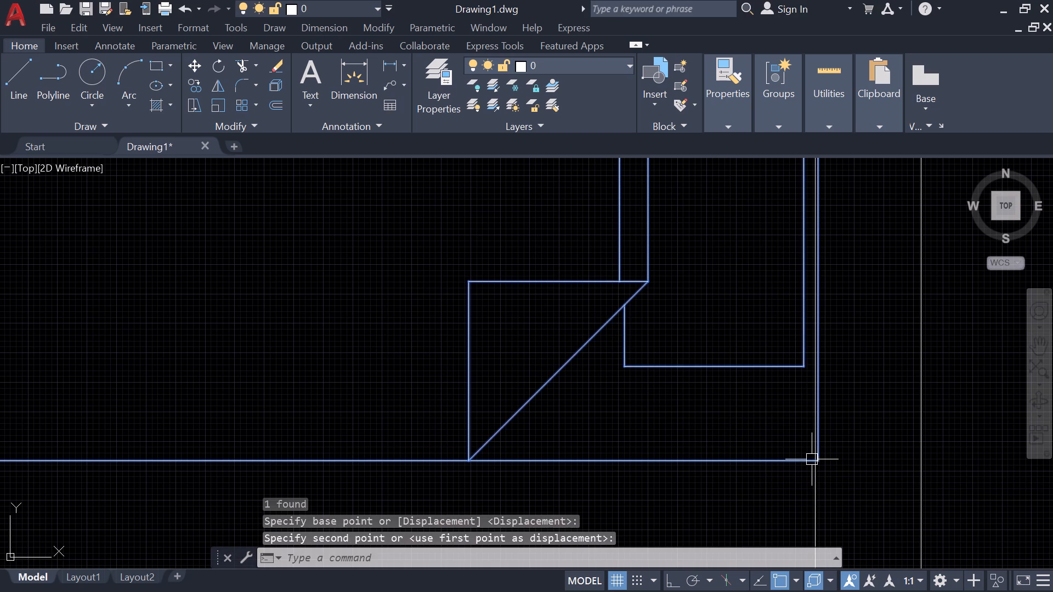
pyautogui.write('m')
pyautogui.press('space')
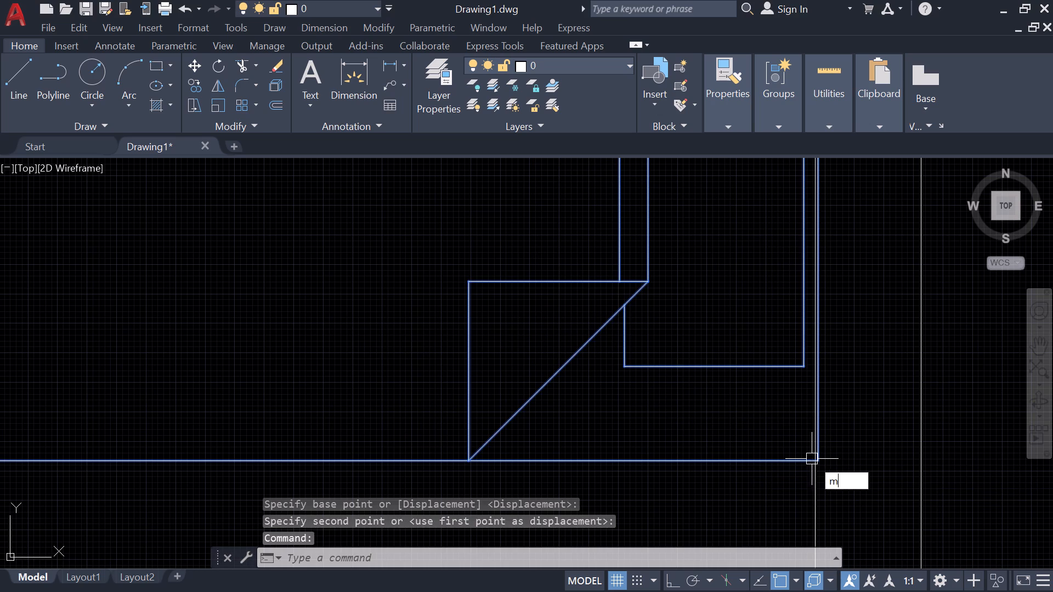
pyautogui.scroll(3, 811, 457)
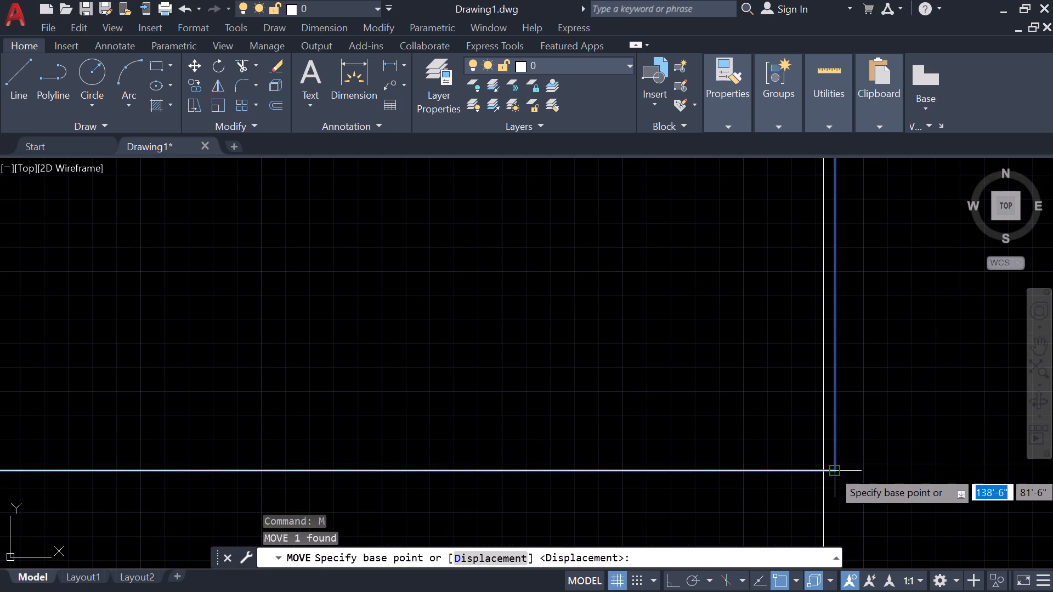
pyautogui.click(834, 470)
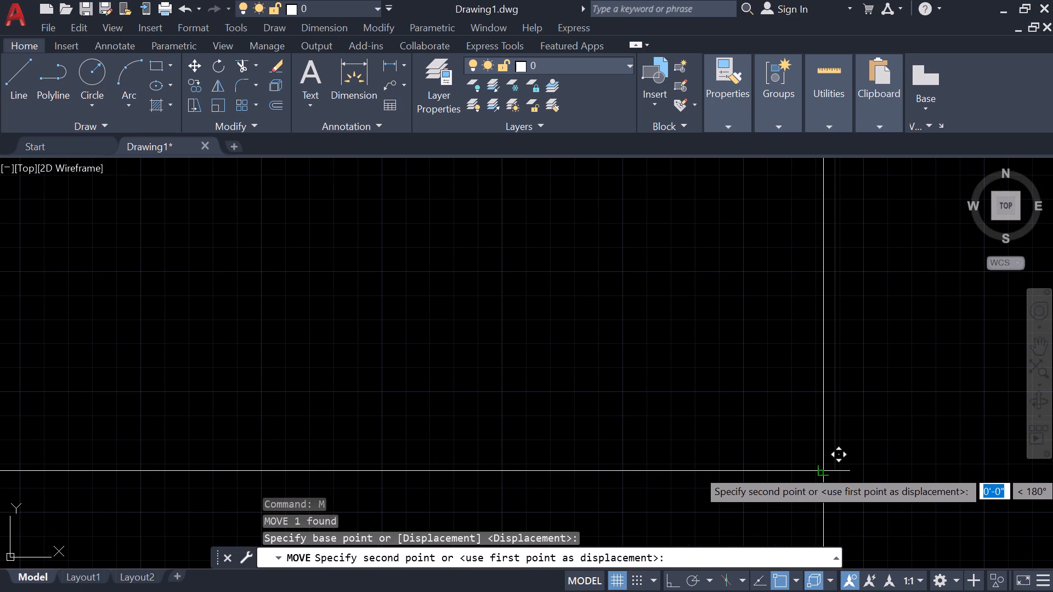
pyautogui.click(824, 469)
# Mirror the bed into the lower bedroom about a horizontal line through the middle of the wall between the bathrooms, keeping the original.
pyautogui.scroll(-2, 717, 409)
pyautogui.scroll(-1, 661, 321)
pyautogui.moveTo(653, 286); pyautogui.dragTo(630, 396, button='middle')
pyautogui.scroll(-2, 630, 396)
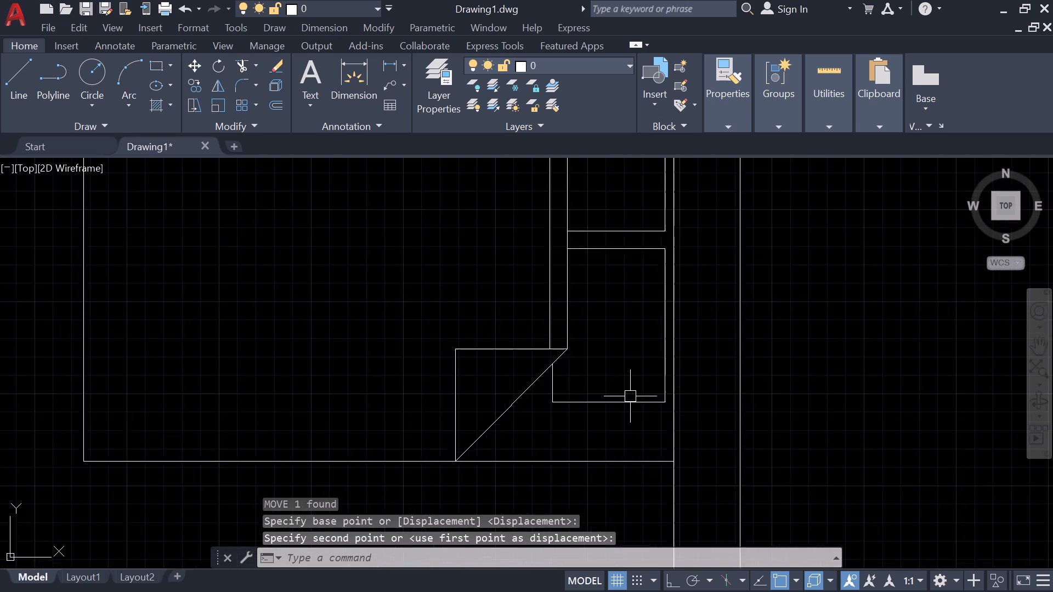
pyautogui.scroll(-1, 629, 396)
pyautogui.scroll(-1, 637, 351)
pyautogui.moveTo(593, 460); pyautogui.dragTo(598, 454)
pyautogui.click(610, 352)
pyautogui.moveTo(638, 450); pyautogui.dragTo(633, 446)
pyautogui.click(585, 261)
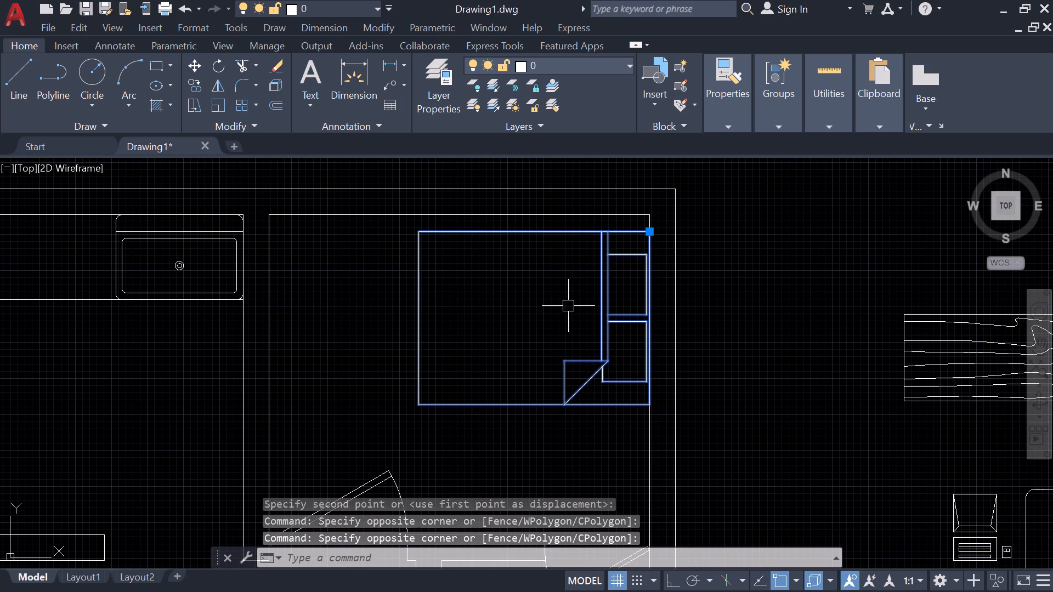
pyautogui.write('mi')
pyautogui.press('space')
pyautogui.scroll(-2, 574, 307)
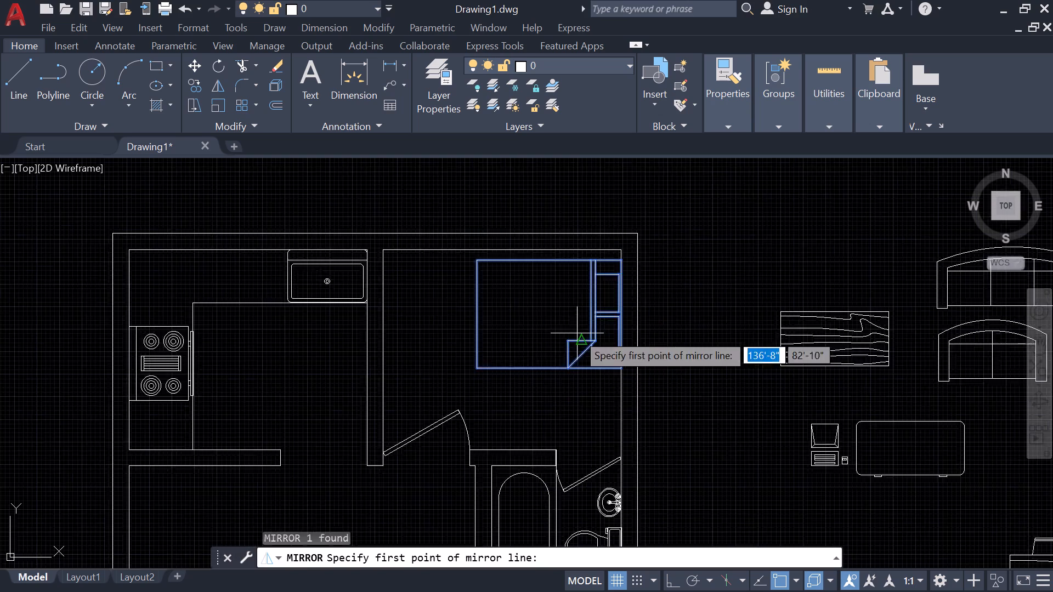
pyautogui.moveTo(590, 420); pyautogui.dragTo(620, 325, button='middle')
pyautogui.scroll(-1, 639, 457)
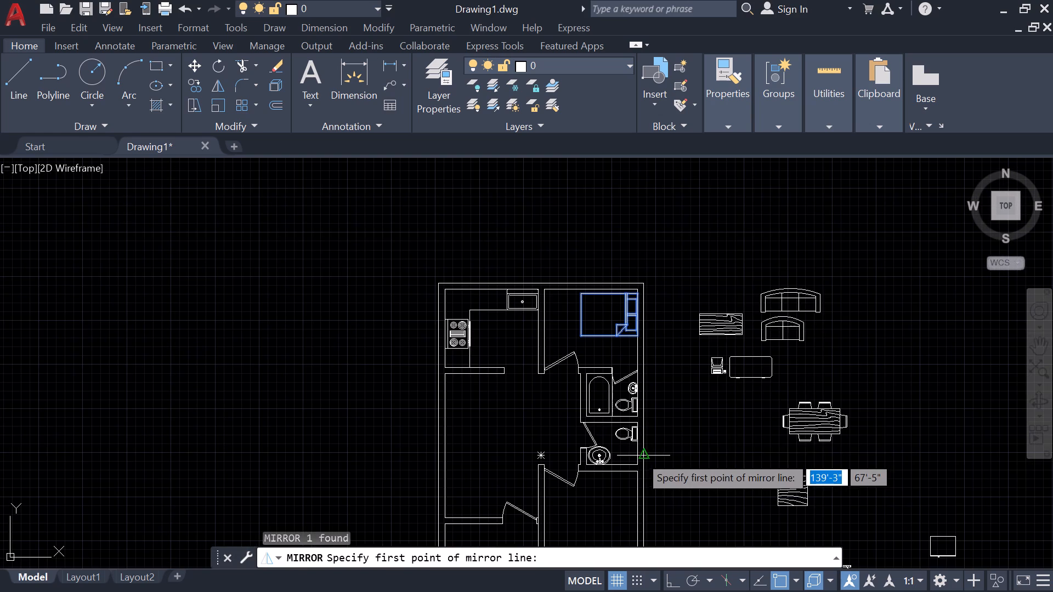
pyautogui.scroll(2, 643, 425)
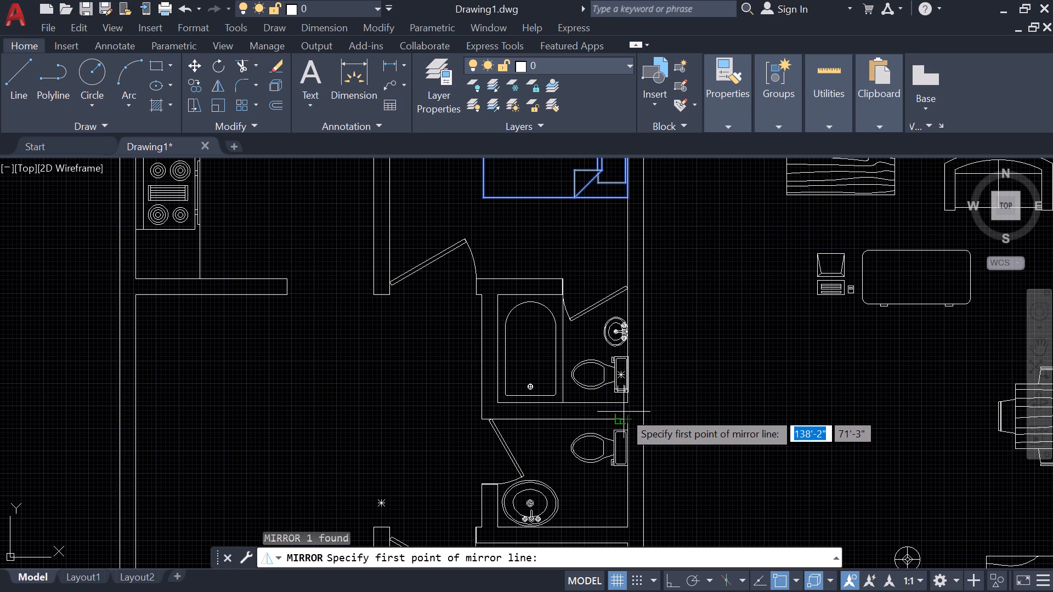
pyautogui.scroll(6, 620, 409)
pyautogui.moveTo(647, 414); pyautogui.dragTo(641, 415)
pyautogui.scroll(-2, 235, 403)
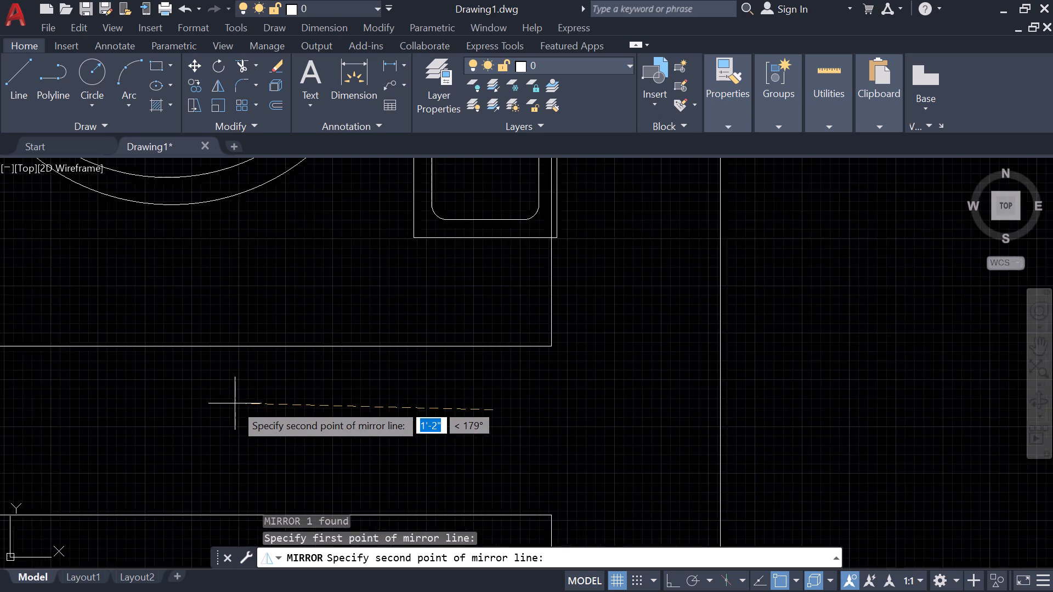
pyautogui.scroll(-3, 235, 403)
pyautogui.hotkey('shift', 'F9')
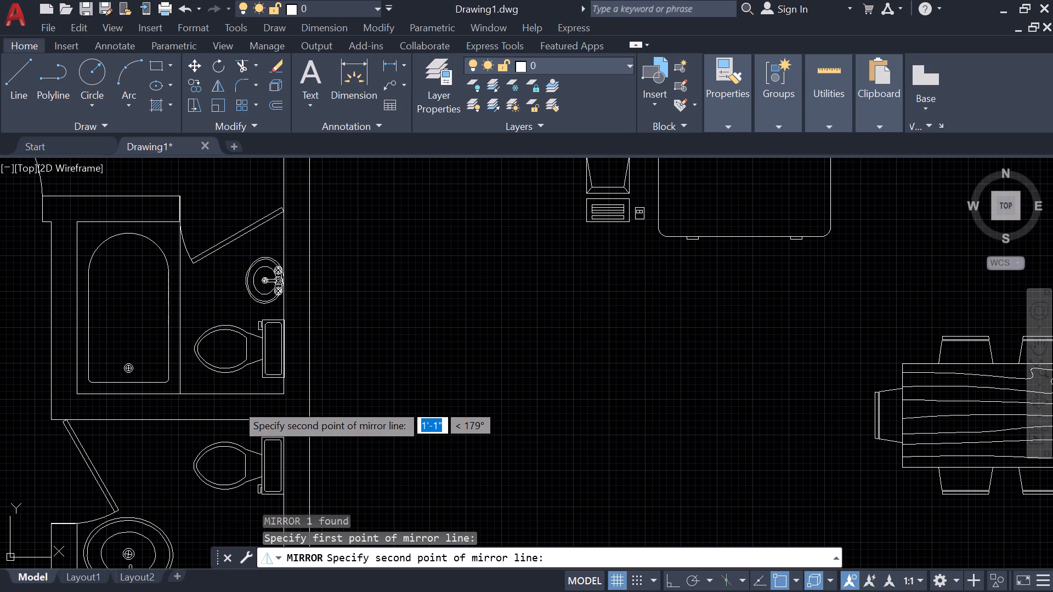
pyautogui.hotkey('shift', 'F9')
pyautogui.hotkey('shift', 'F8')
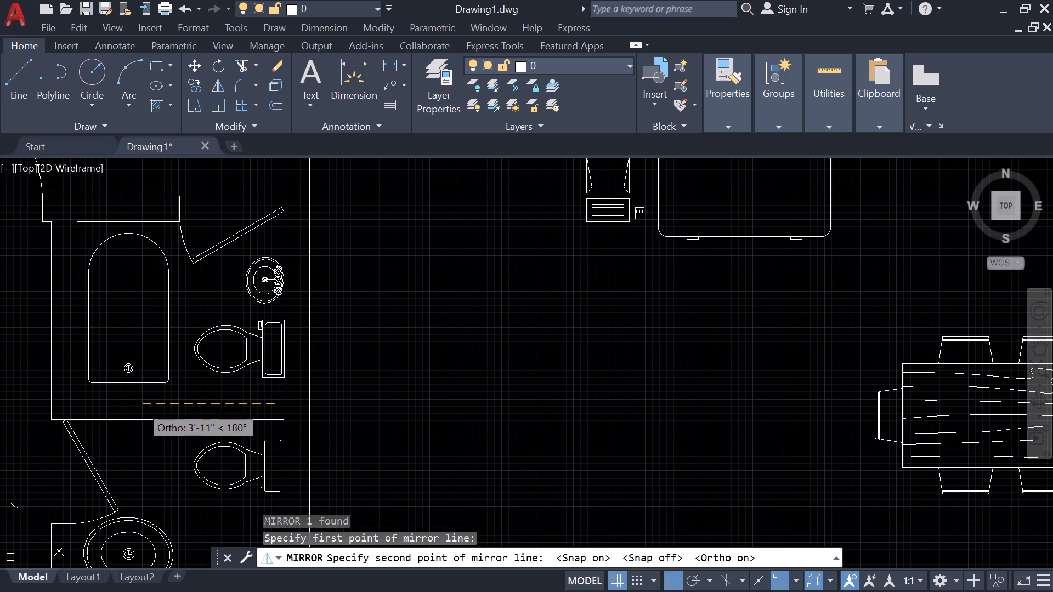
pyautogui.moveTo(143, 407); pyautogui.dragTo(644, 375, button='middle')
pyautogui.scroll(-2, 644, 375)
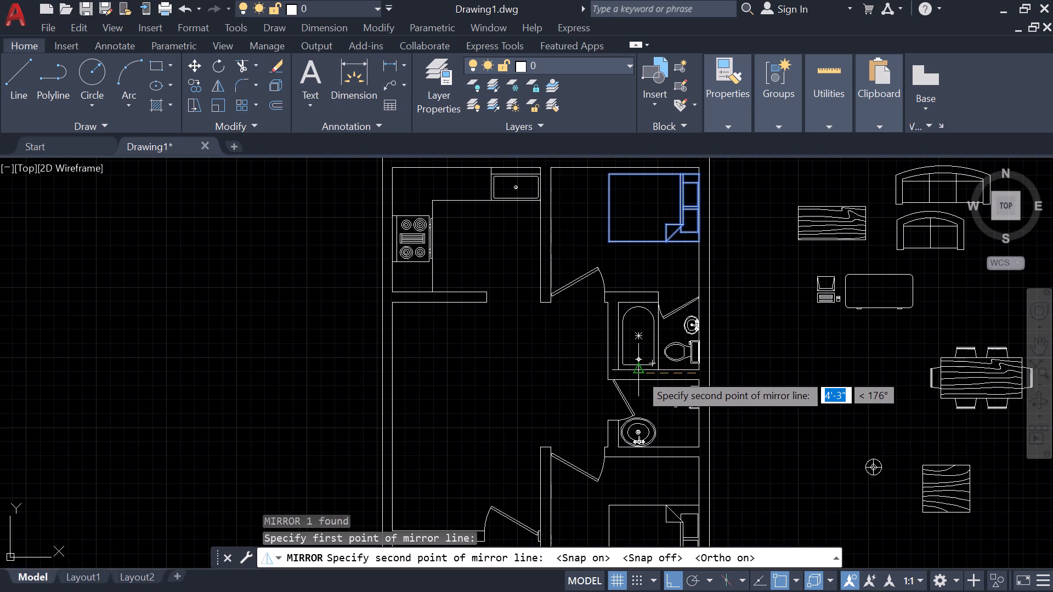
pyautogui.scroll(2, 614, 373)
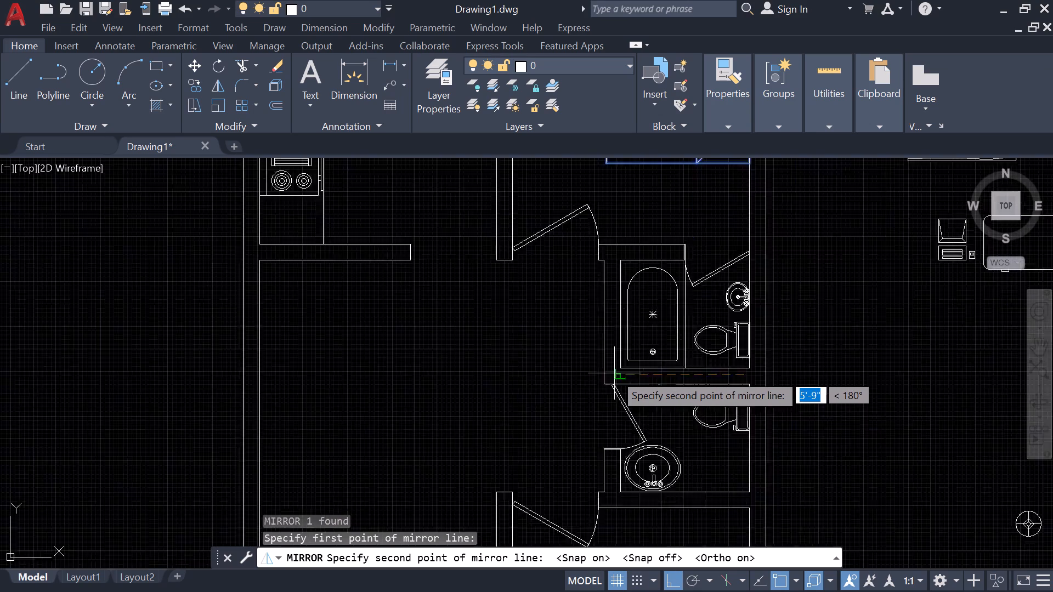
pyautogui.scroll(3, 614, 373)
pyautogui.click(617, 373)
pyautogui.scroll(-2, 621, 374)
pyautogui.moveTo(649, 429); pyautogui.dragTo(618, 373)
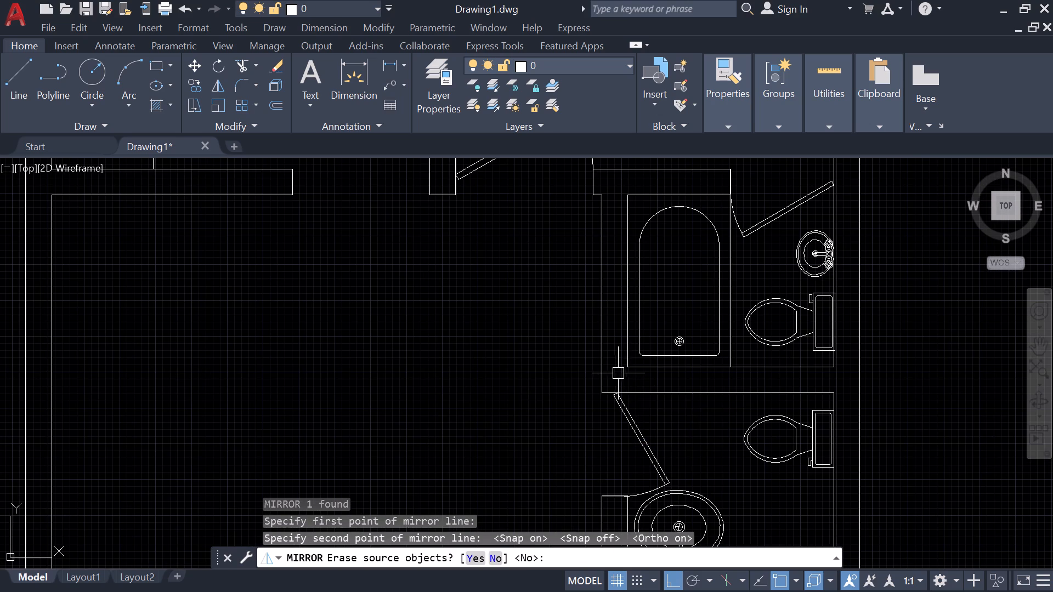
pyautogui.scroll(-1, 643, 388)
pyautogui.moveTo(677, 427); pyautogui.dragTo(606, 396, button='middle')
pyautogui.scroll(-3, 607, 396)
pyautogui.scroll(3, 626, 482)
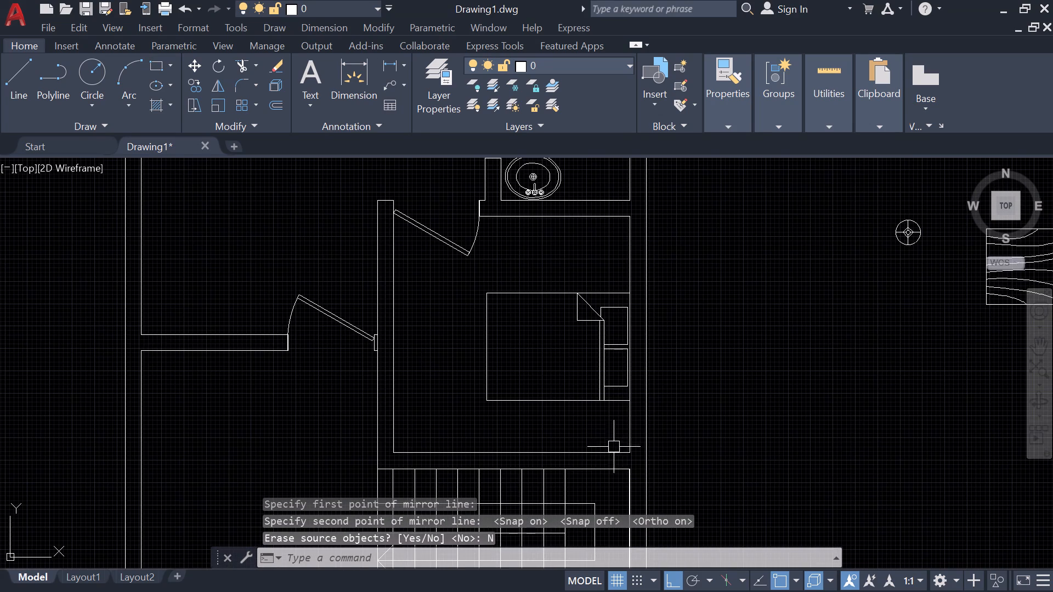
pyautogui.scroll(-1, 621, 408)
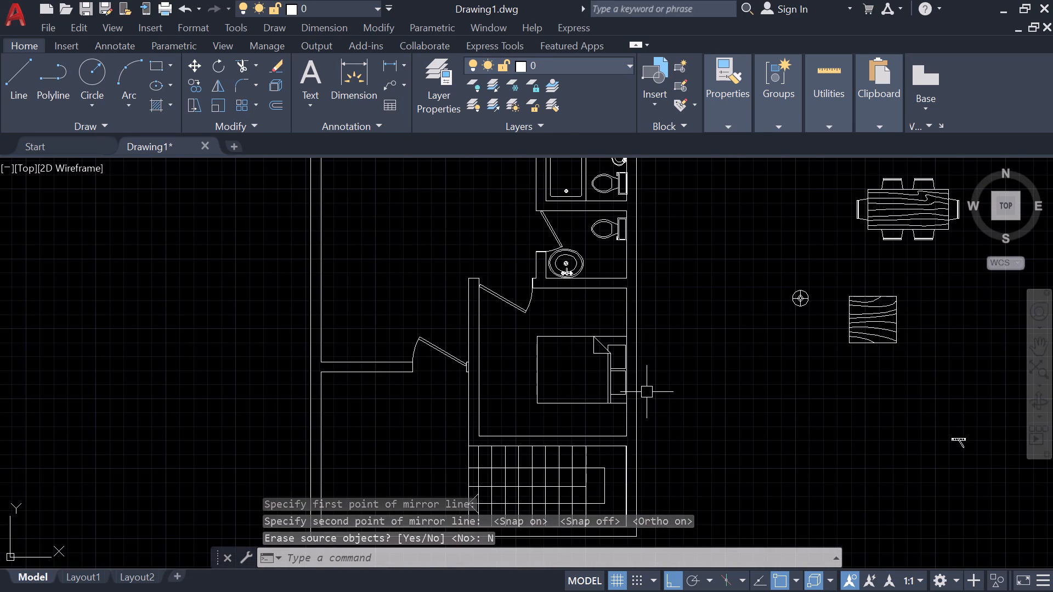
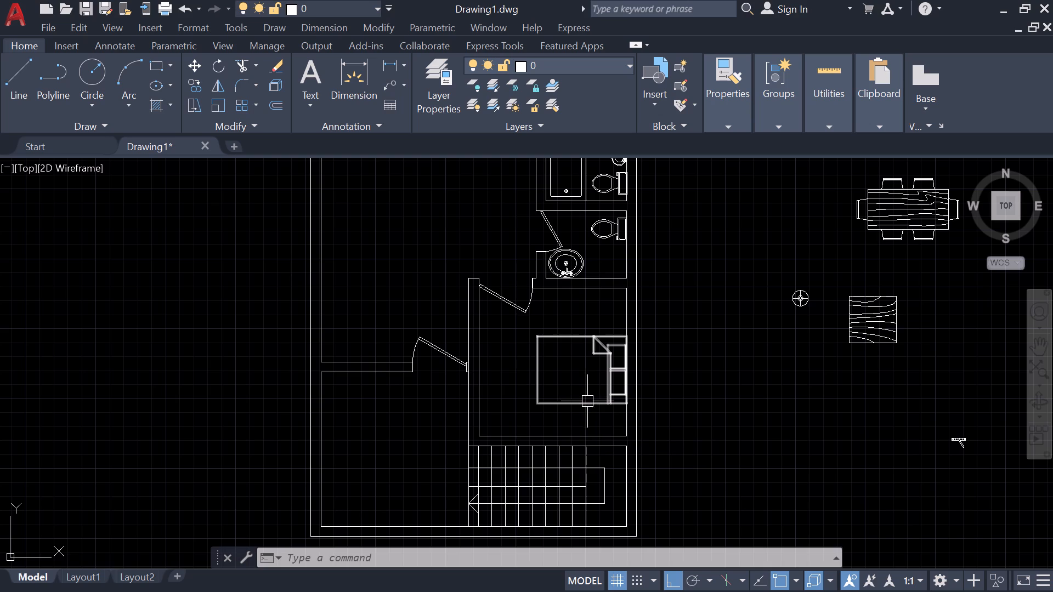
# Rotate the two loose sofa blocks beside the plan together by 180° with Ortho on, so their curved backs face down.
pyautogui.scroll(-1, 723, 318)
pyautogui.moveTo(724, 306); pyautogui.dragTo(540, 413, button='middle')
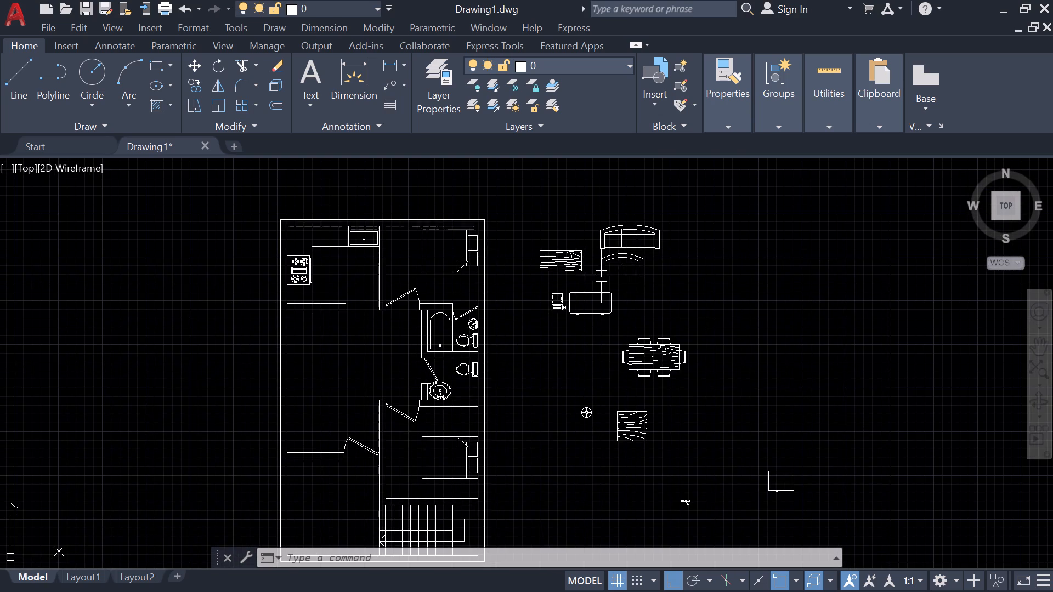
pyautogui.click(673, 258)
pyautogui.click(610, 225)
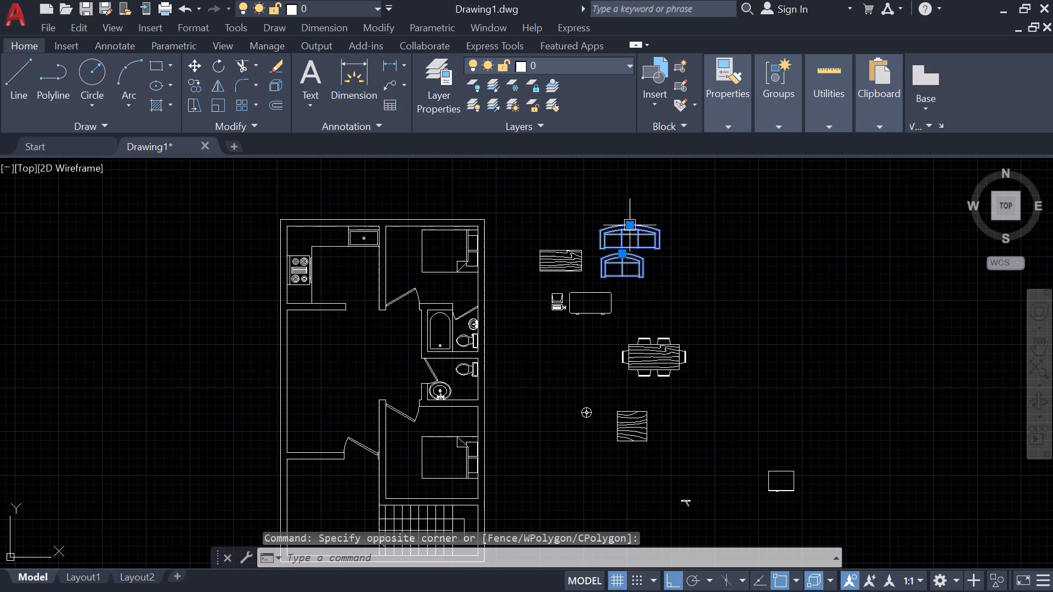
pyautogui.write('ro')
pyautogui.press('space')
pyautogui.click(657, 231)
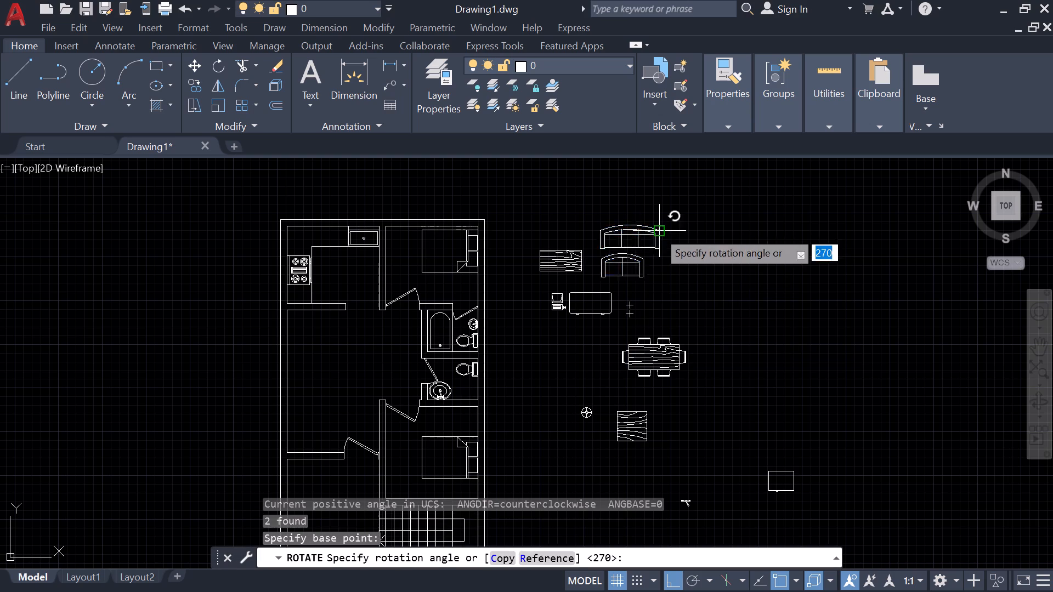
pyautogui.click(520, 269)
# Move both rotated sofas with Ortho off into the lower part of the living room, beside the left outer wall.
pyautogui.click(731, 264)
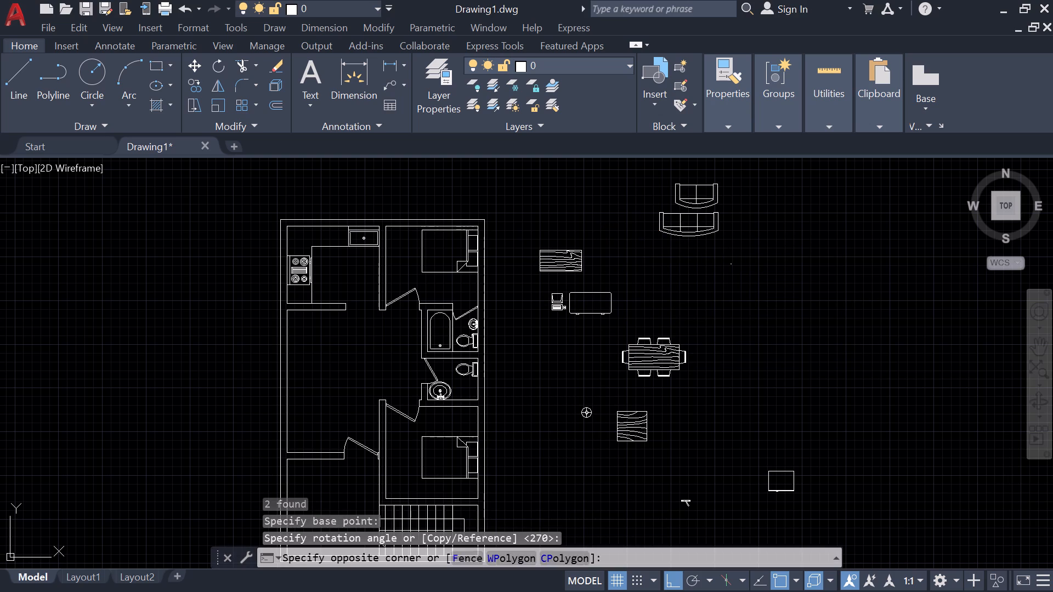
pyautogui.click(670, 198)
pyautogui.write('m')
pyautogui.press('space')
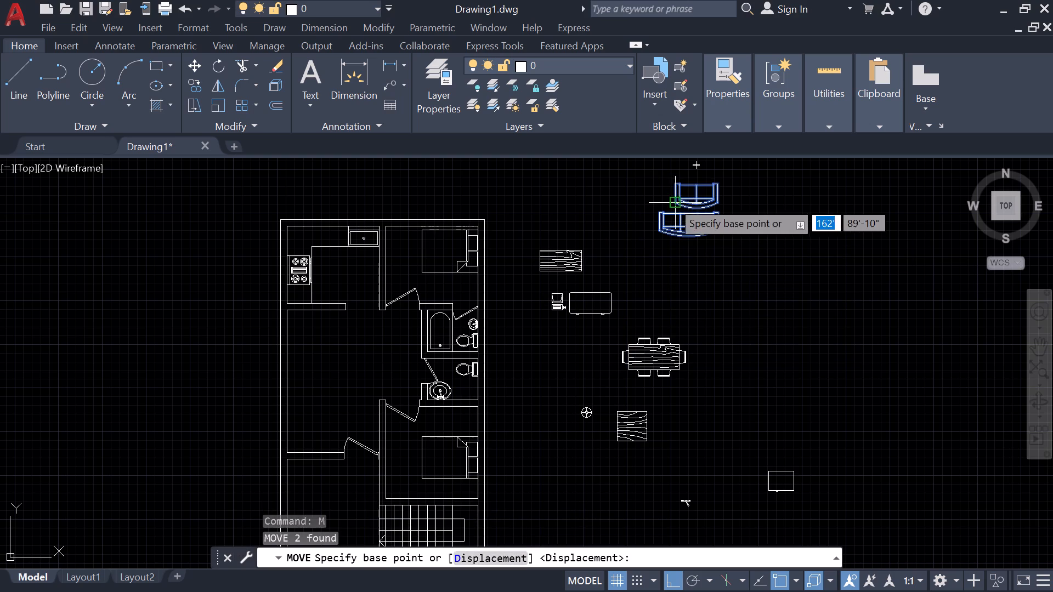
pyautogui.click(667, 213)
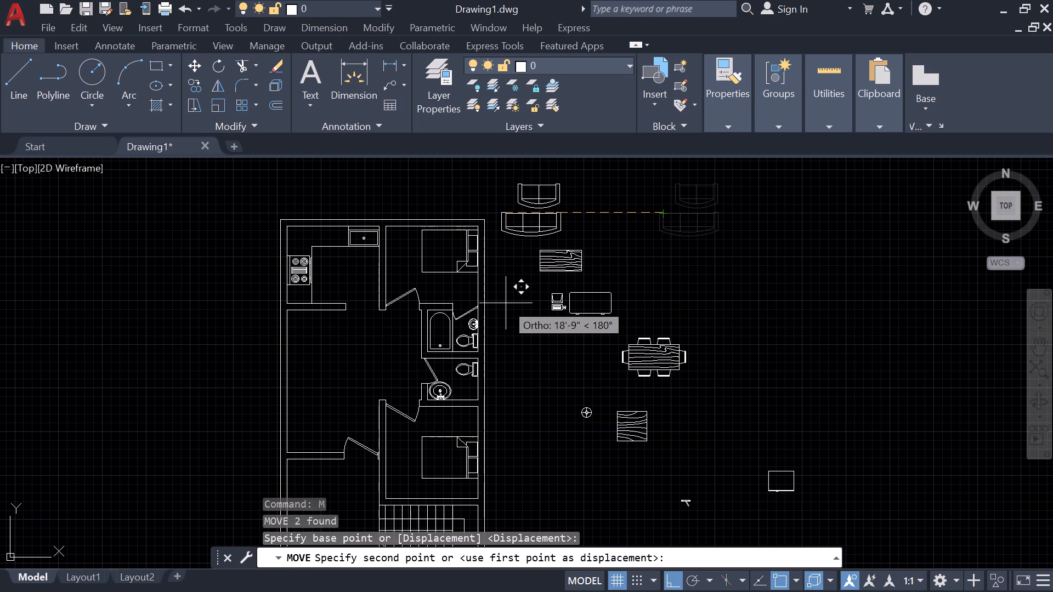
pyautogui.hotkey('shift', 'F8')
pyautogui.scroll(2, 312, 388)
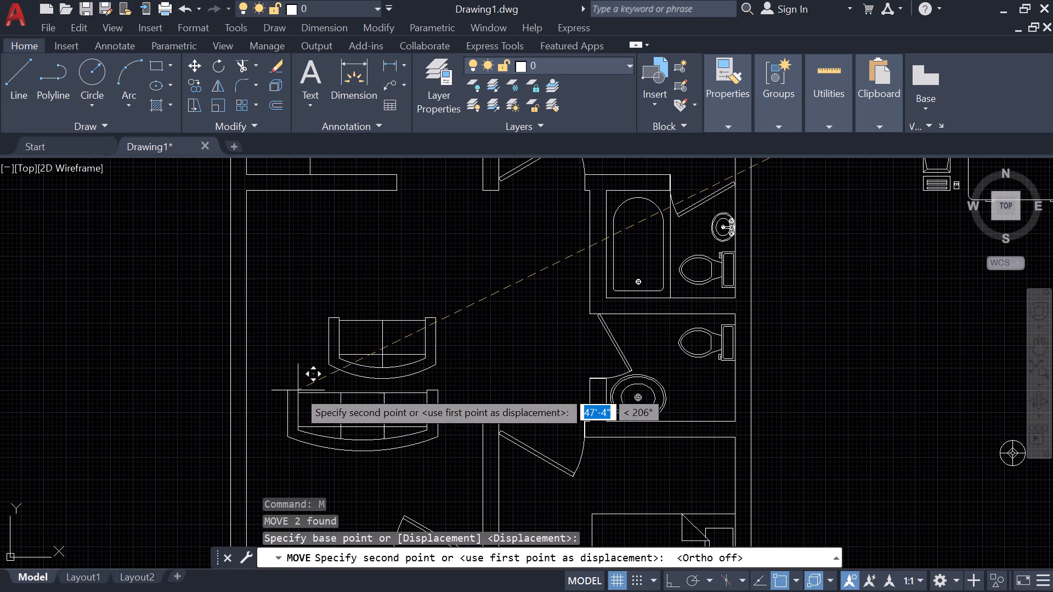
pyautogui.click(276, 440)
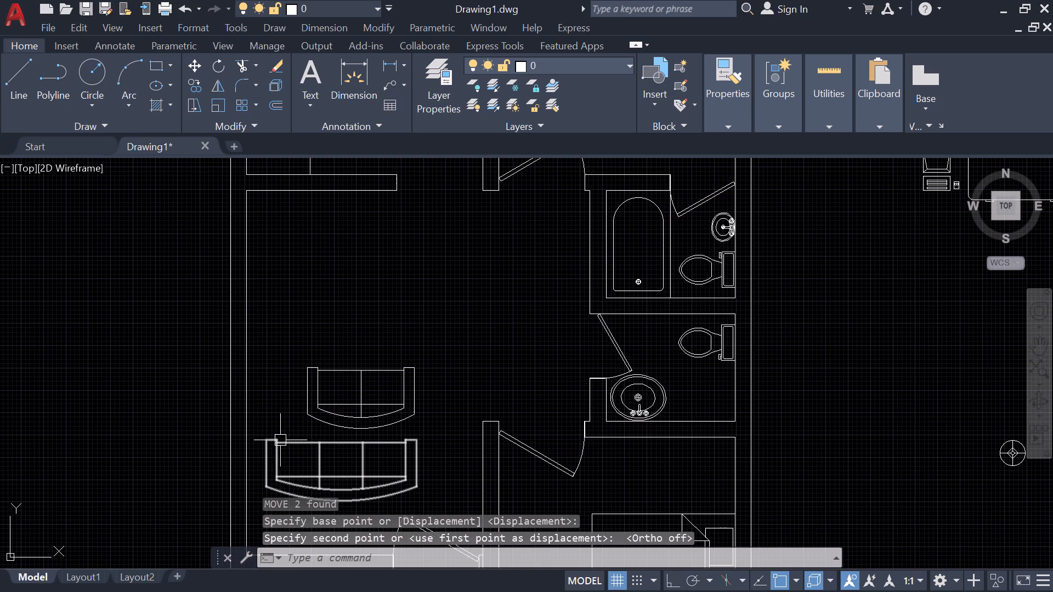
# Rotate the two-seat sofa 90° counterclockwise about its upper right corner with Ortho on, so its back faces right.
pyautogui.click(379, 419)
pyautogui.write('ro')
pyautogui.press('space')
pyautogui.hotkey('shift', 'F8')
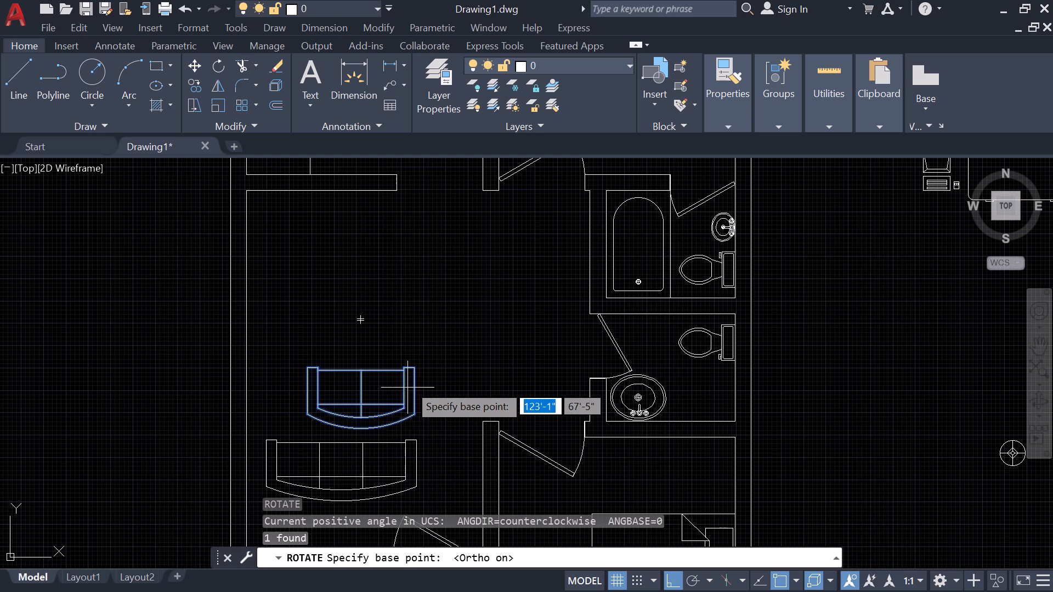
pyautogui.press('space')
pyautogui.click(417, 367)
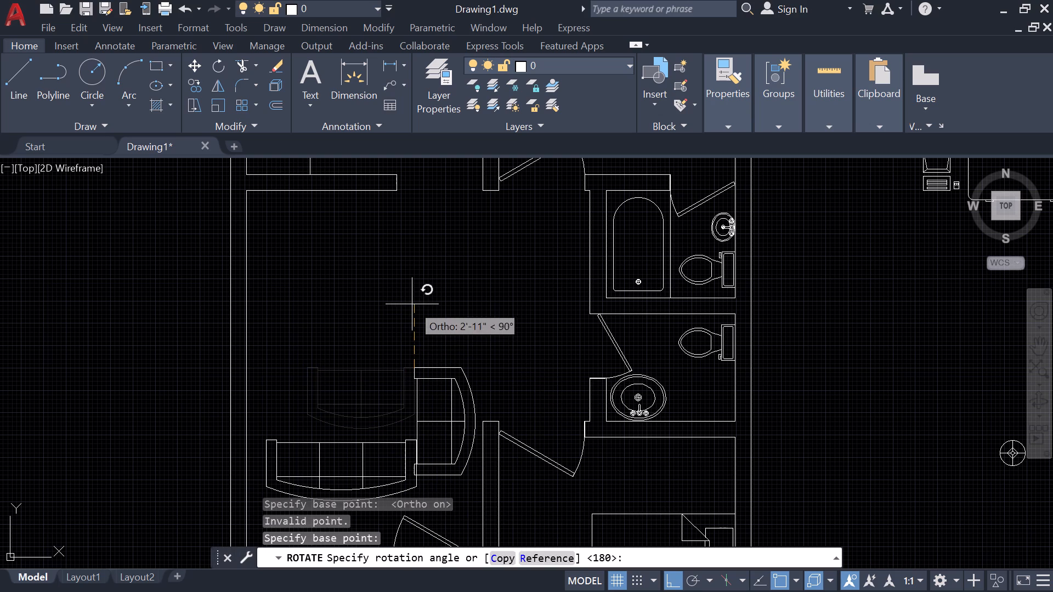
pyautogui.click(412, 303)
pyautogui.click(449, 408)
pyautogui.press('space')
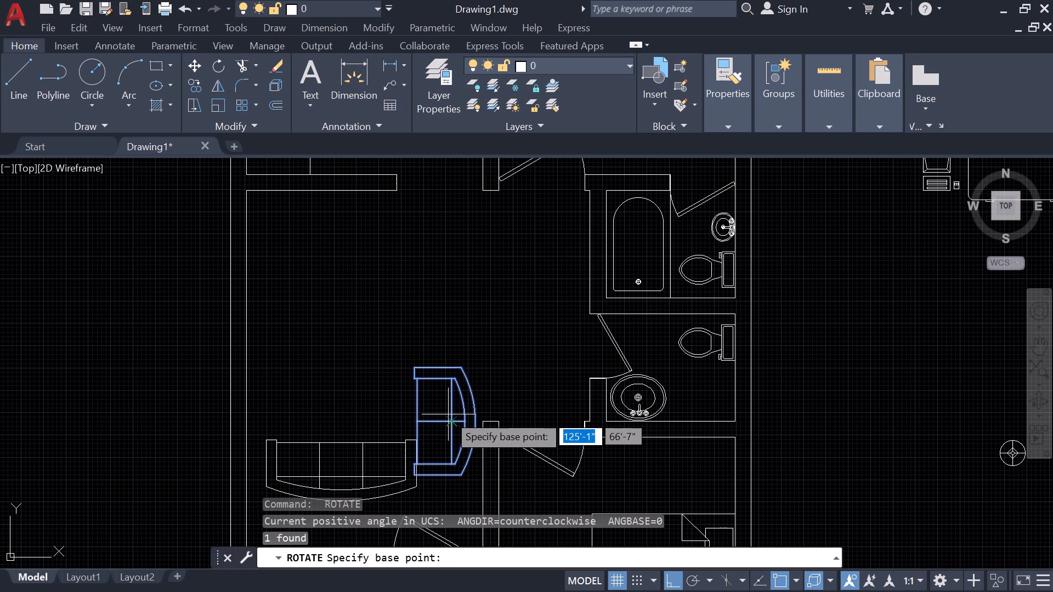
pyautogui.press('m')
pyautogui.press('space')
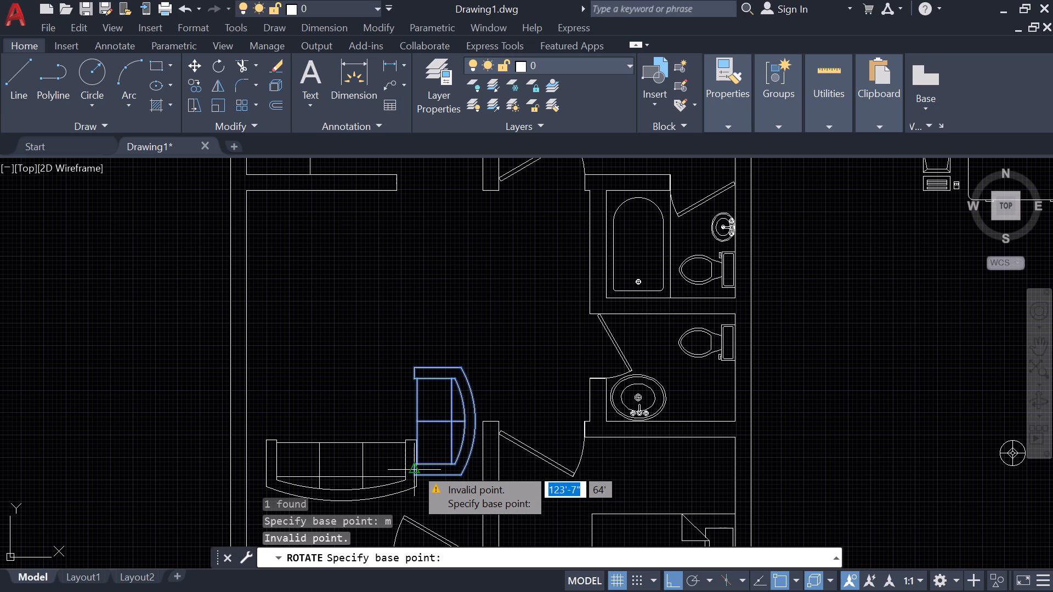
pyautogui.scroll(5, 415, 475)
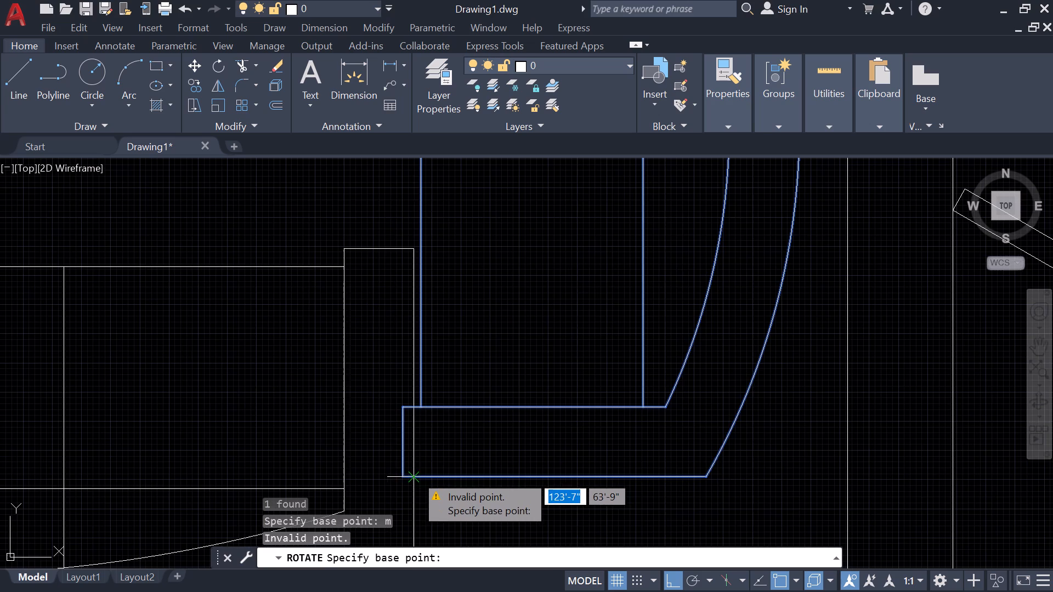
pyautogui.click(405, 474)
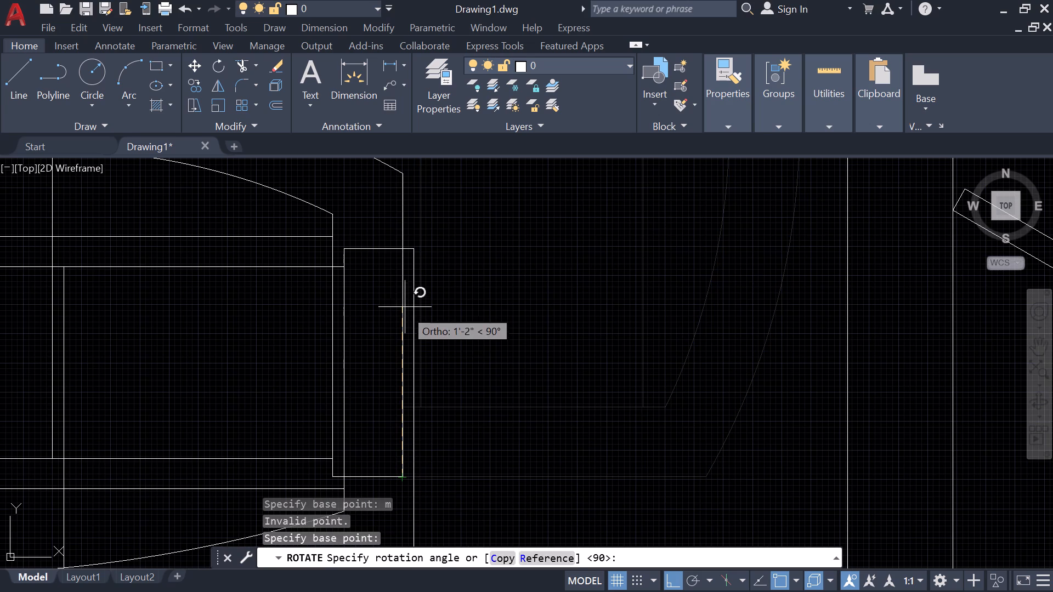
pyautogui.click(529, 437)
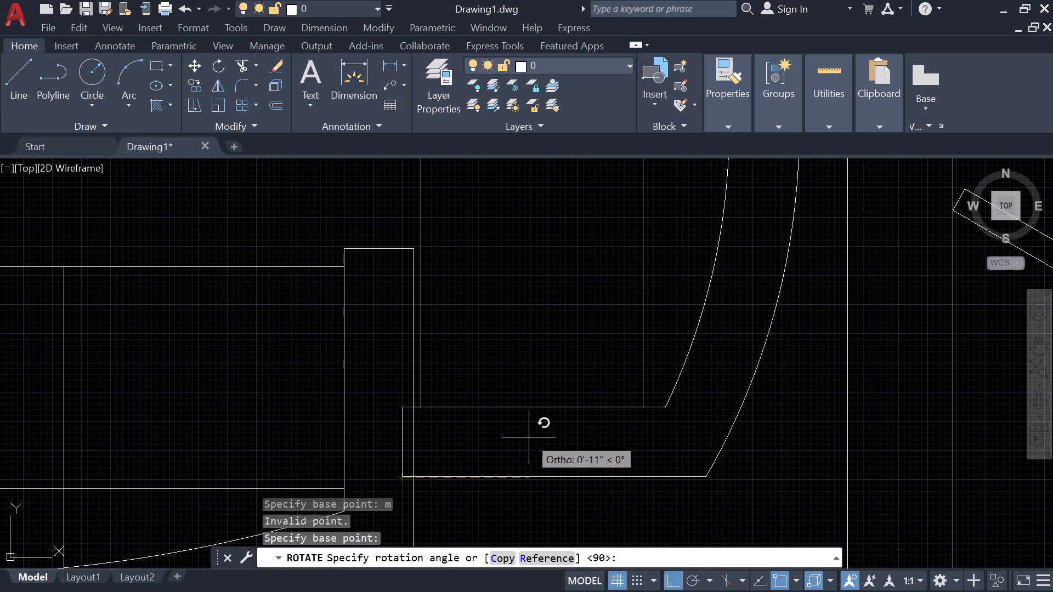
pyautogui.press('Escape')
# Move the two-seat sofa straight up about 4' from its lower left corner, clear of the three-seat sofa.
pyautogui.press('m')
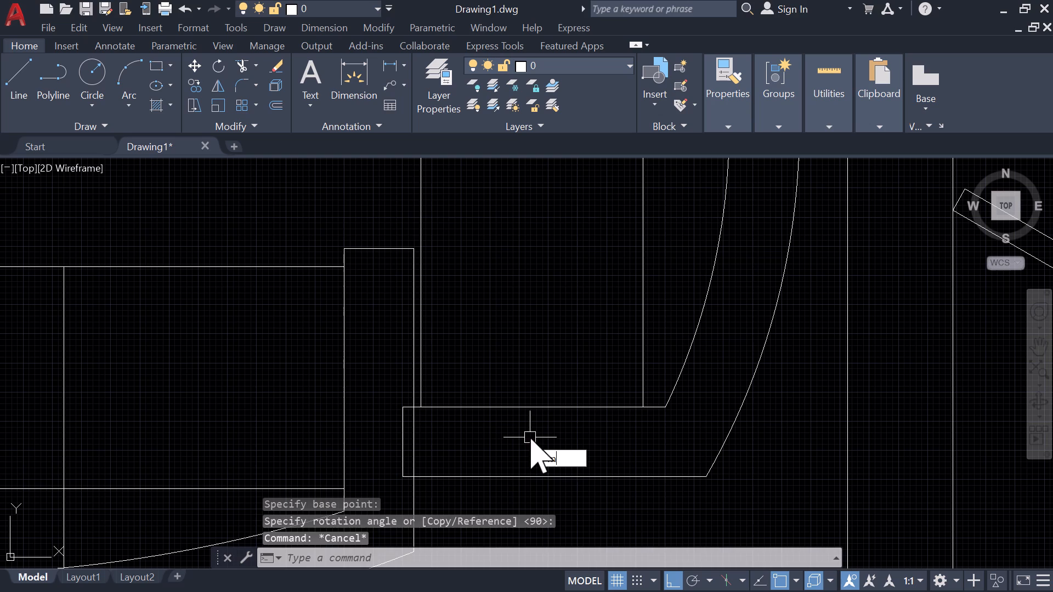
pyautogui.press('space')
pyautogui.click(501, 500)
pyautogui.click(472, 371)
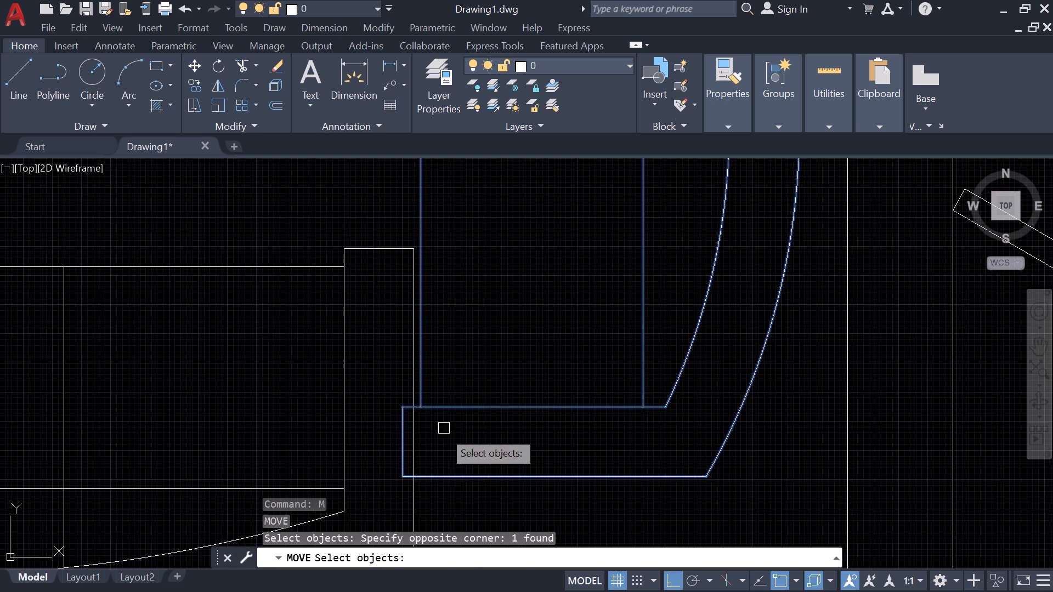
pyautogui.press('space')
pyautogui.click(400, 477)
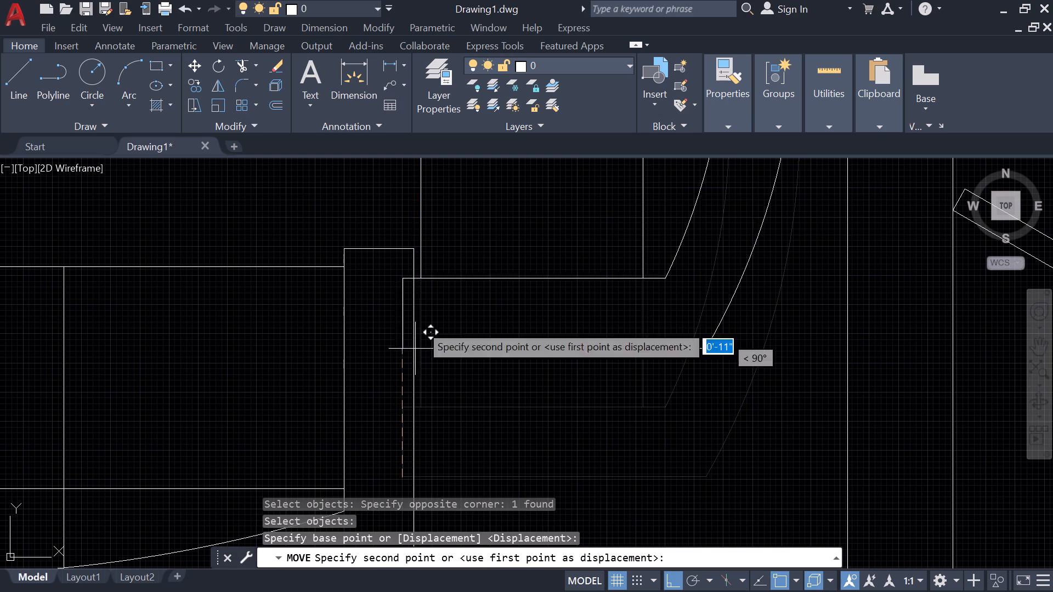
pyautogui.moveTo(418, 232); pyautogui.dragTo(417, 466, button='middle')
pyautogui.scroll(-1, 415, 447)
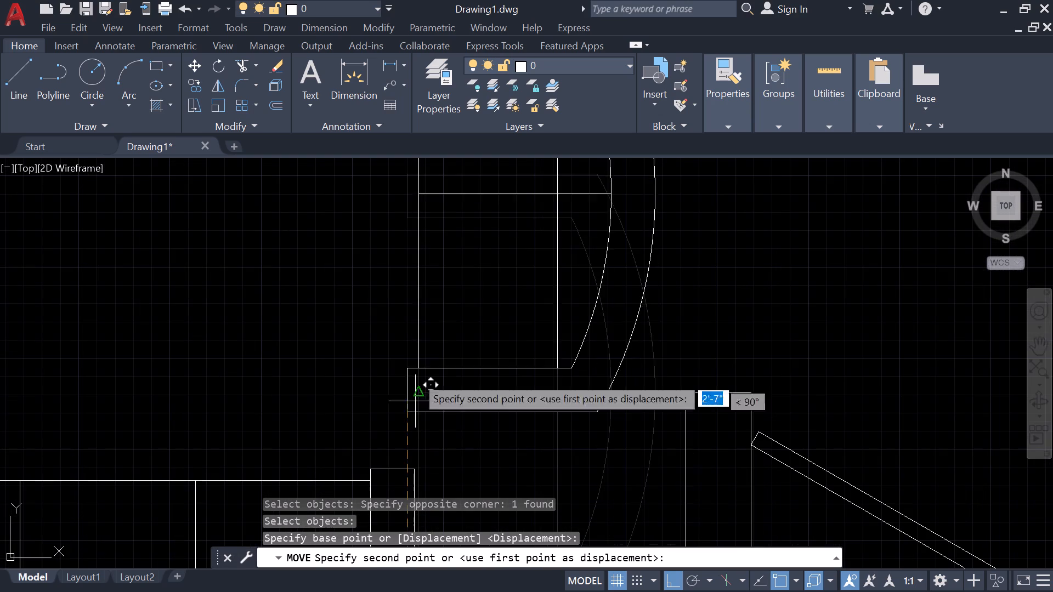
pyautogui.moveTo(429, 291); pyautogui.dragTo(428, 318, button='middle')
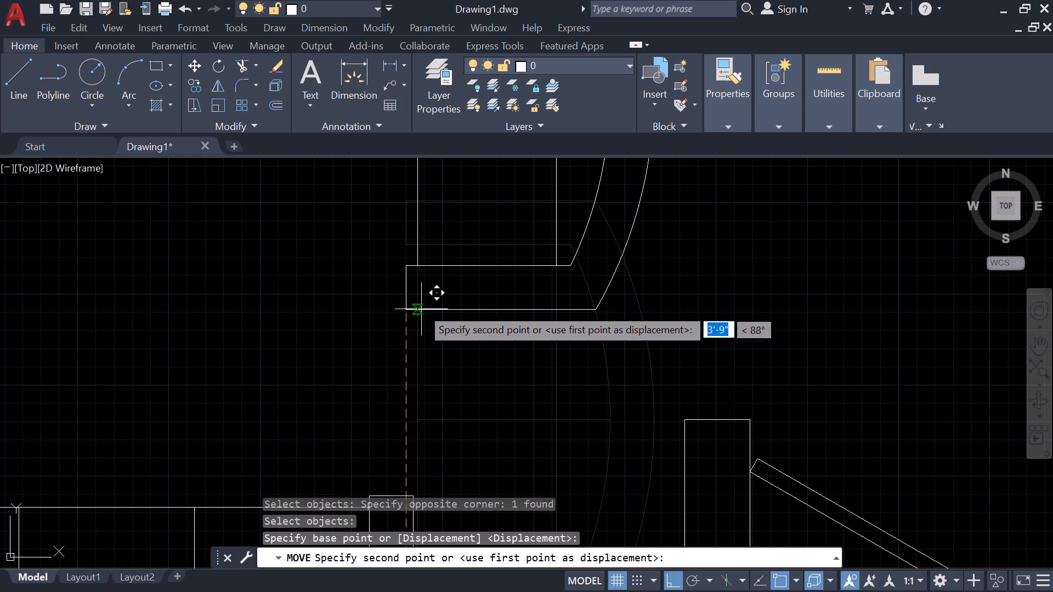
pyautogui.click(421, 298)
pyautogui.scroll(-3, 475, 340)
# Move the two-seat sofa slightly to the left with Ortho on, farther from the bathroom side.
pyautogui.click(525, 356)
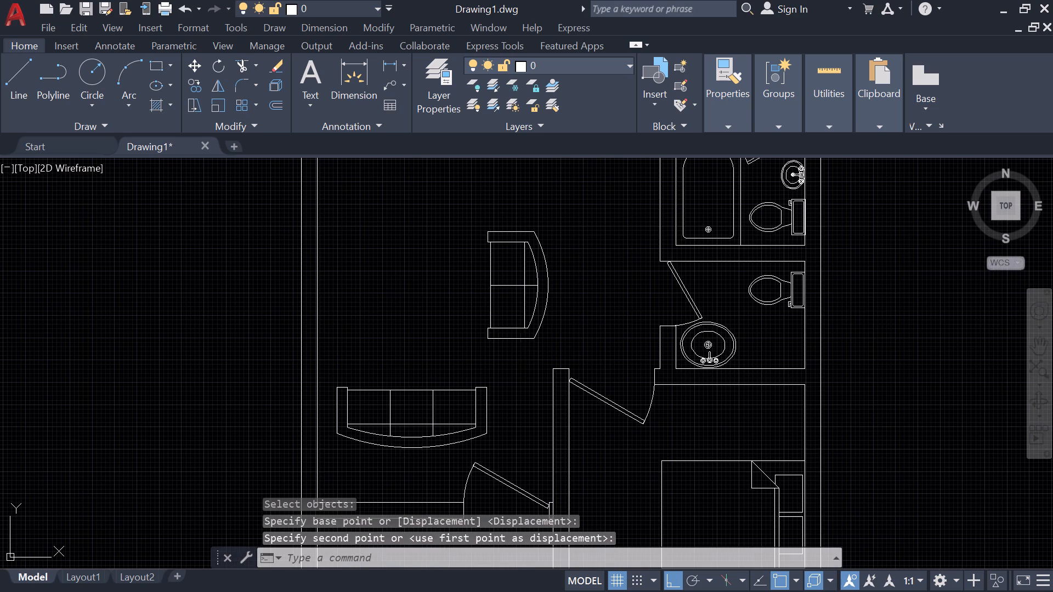
pyautogui.click(513, 288)
pyautogui.moveTo(512, 290); pyautogui.dragTo(507, 344, button='middle')
pyautogui.press('m')
pyautogui.press('space')
pyautogui.click(487, 335)
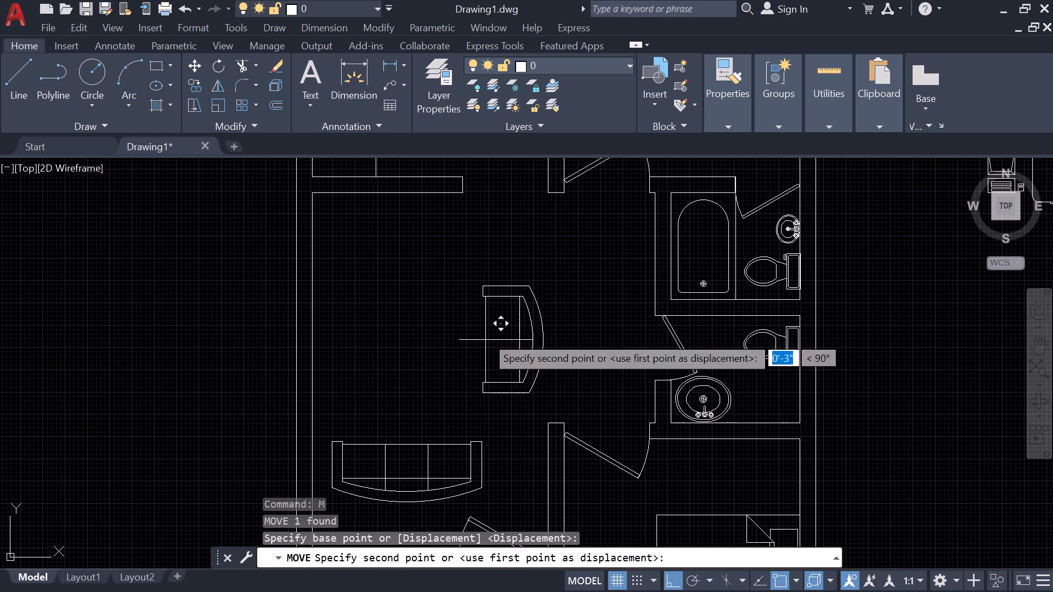
pyautogui.click(468, 335)
# Move the three-seat sofa about 2' up and slightly left with Ortho off, just below the two-seat sofa and near the left wall.
pyautogui.moveTo(501, 469); pyautogui.dragTo(503, 475)
pyautogui.click(425, 447)
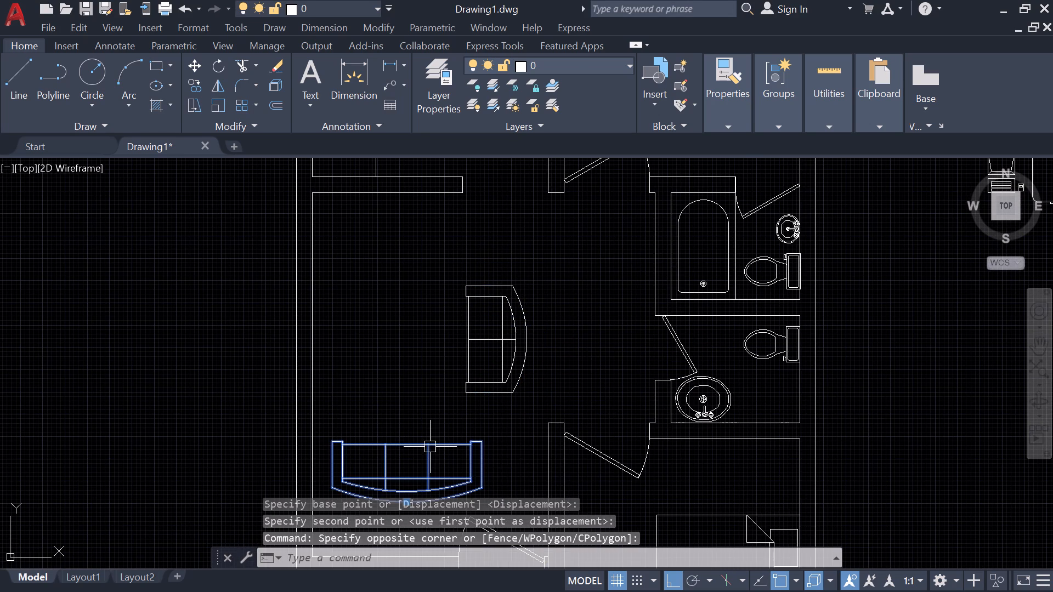
pyautogui.press('space')
pyautogui.press('m')
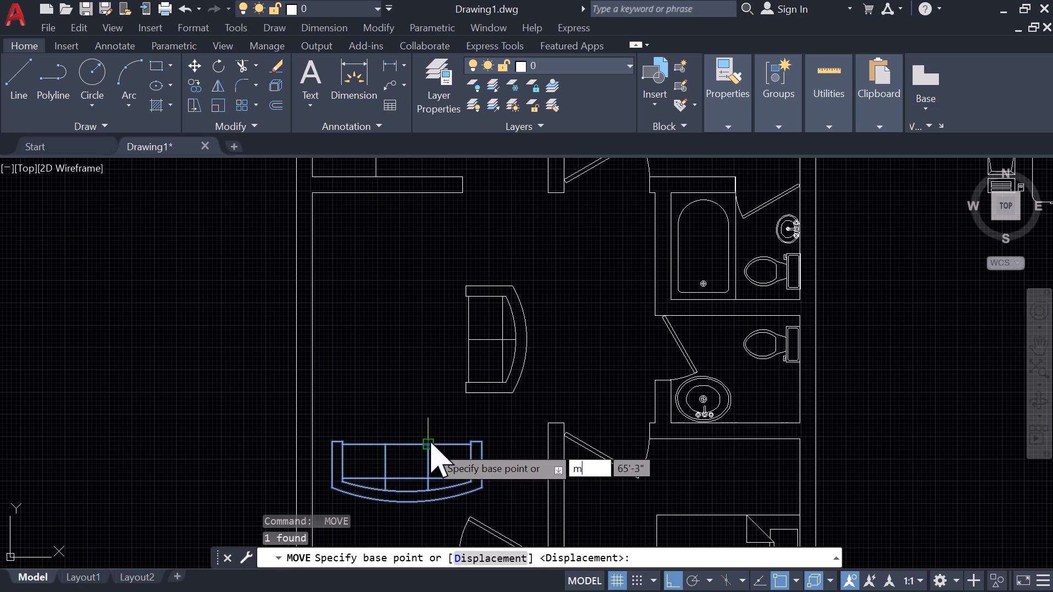
pyautogui.press('m')
pyautogui.press('BackSpace')
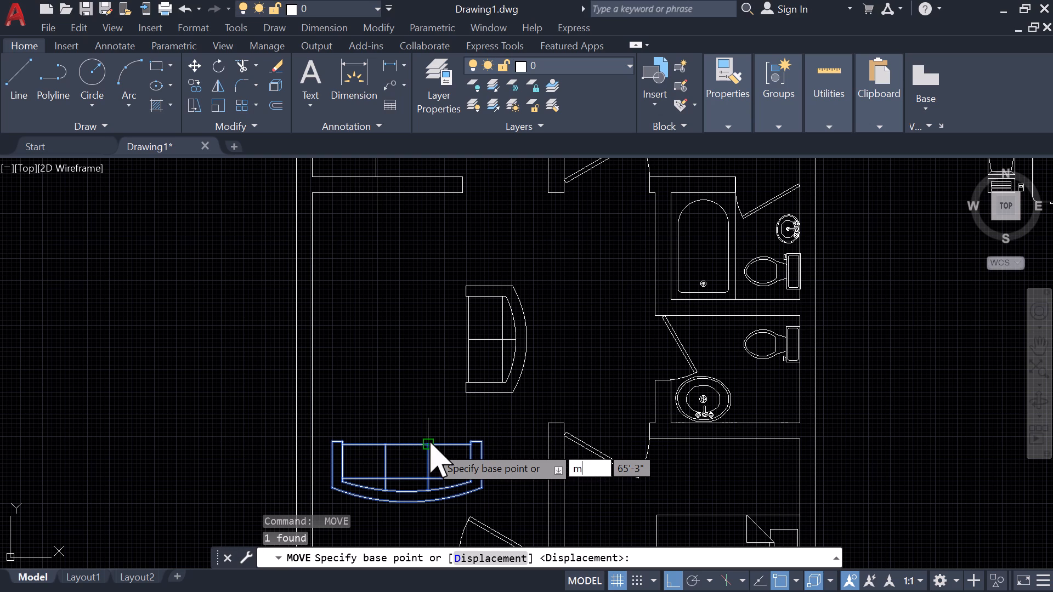
pyautogui.press('BackSpace')
pyautogui.click(431, 440)
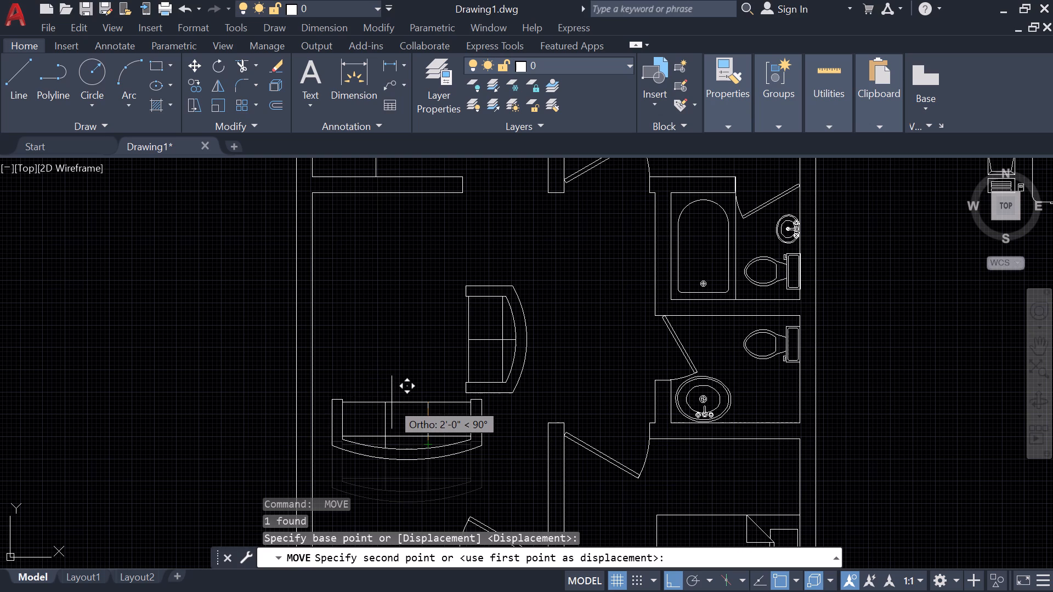
pyautogui.hotkey('shift', 'F8')
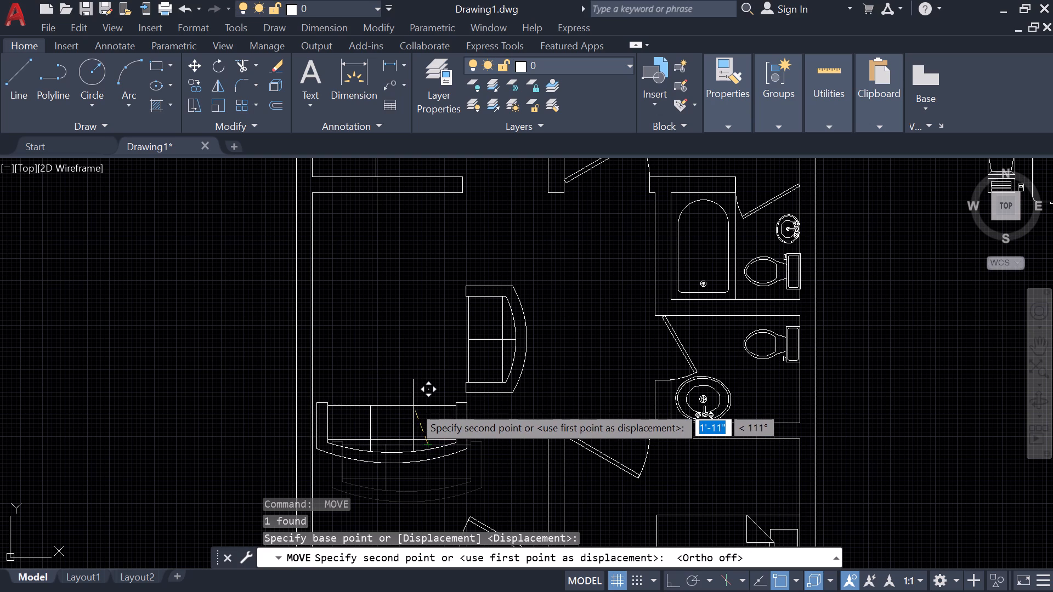
pyautogui.click(416, 402)
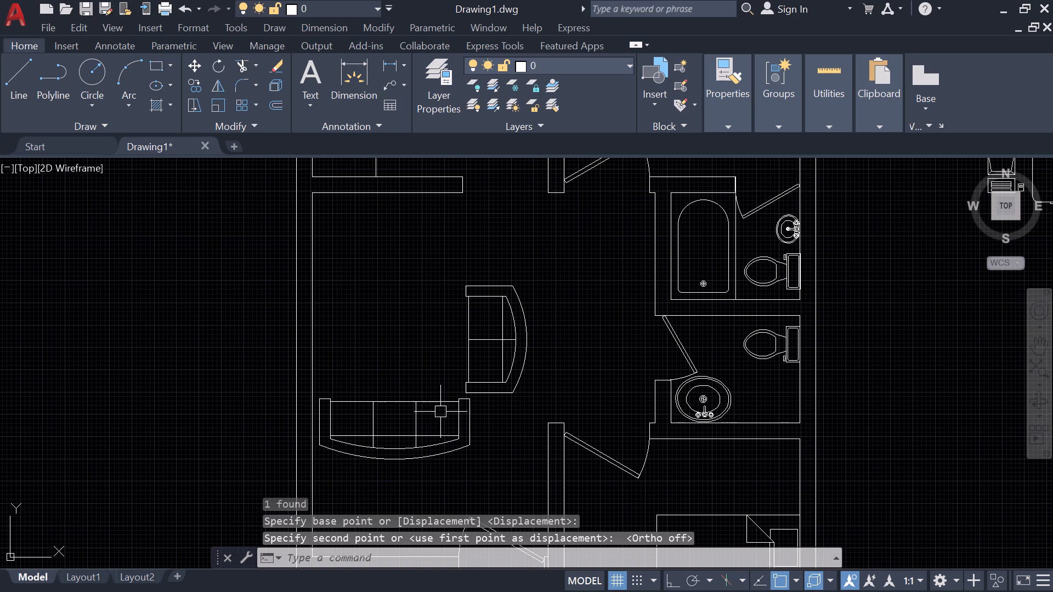
# Draw a rectangle about 7' by 11" along the underside of the kitchen wall, from the left wall to the wall's free end.
pyautogui.moveTo(412, 299); pyautogui.dragTo(411, 394, button='middle')
pyautogui.press('r')
pyautogui.press('e')
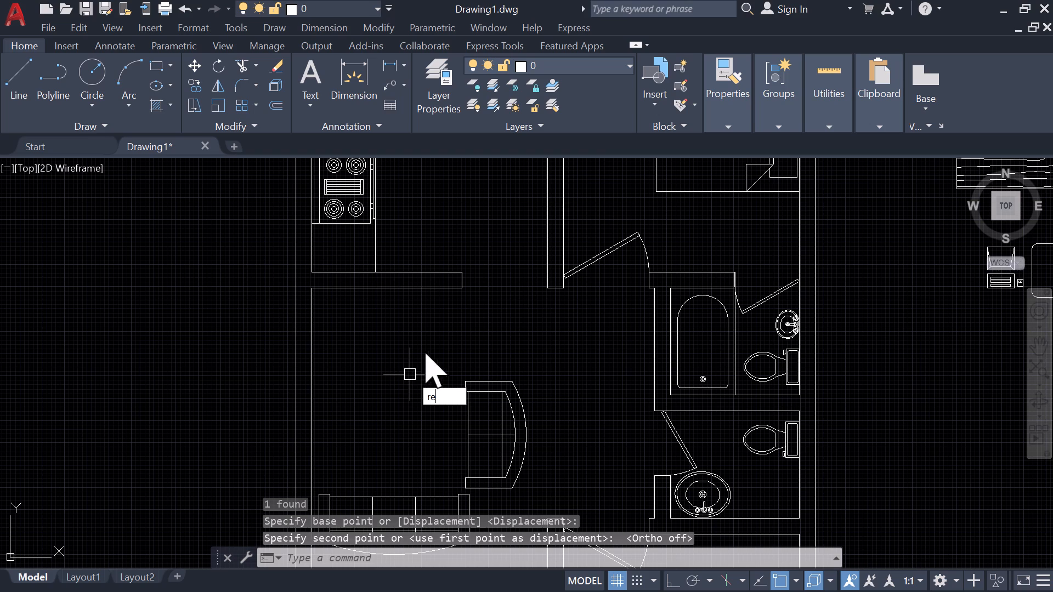
pyautogui.press('c')
pyautogui.press('space')
pyautogui.click(313, 288)
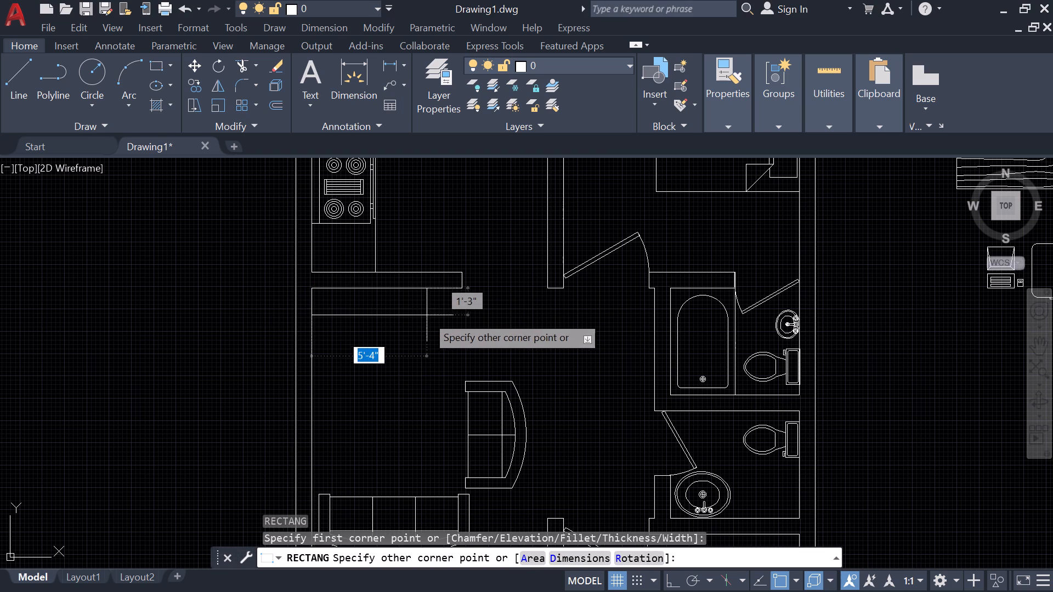
pyautogui.click(462, 308)
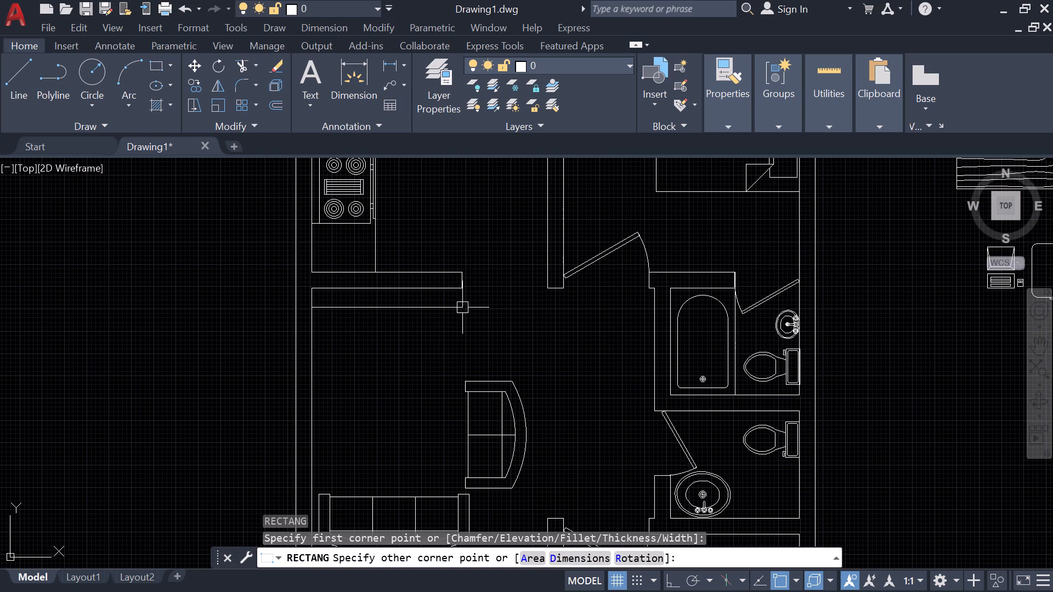
# Draw a smaller rectangle about 3'-8" by 7" against the lower edge of the long rectangle, near its middle.
pyautogui.write('rec')
pyautogui.press('space')
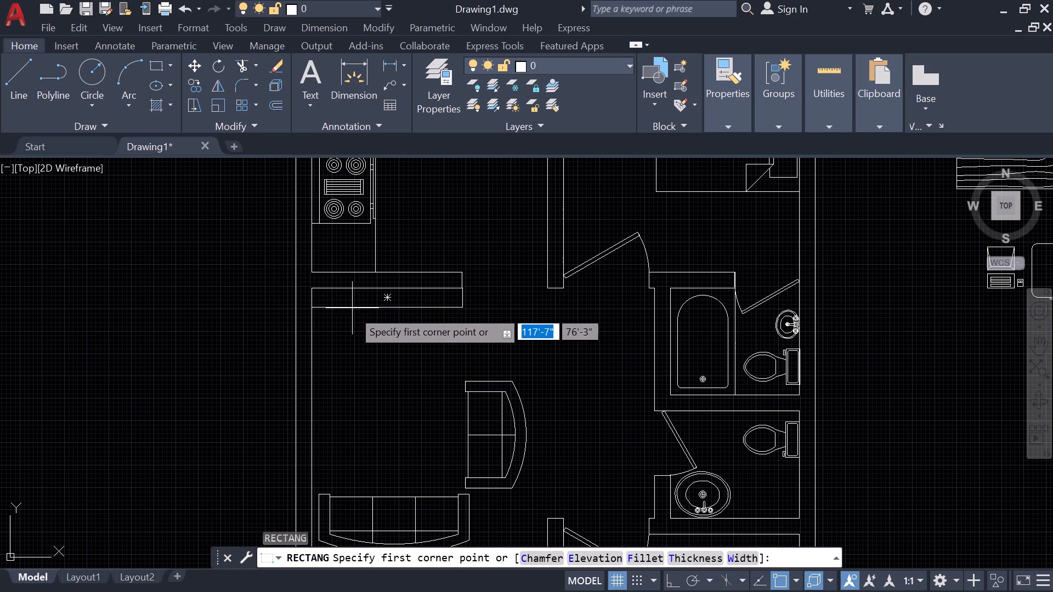
pyautogui.click(350, 308)
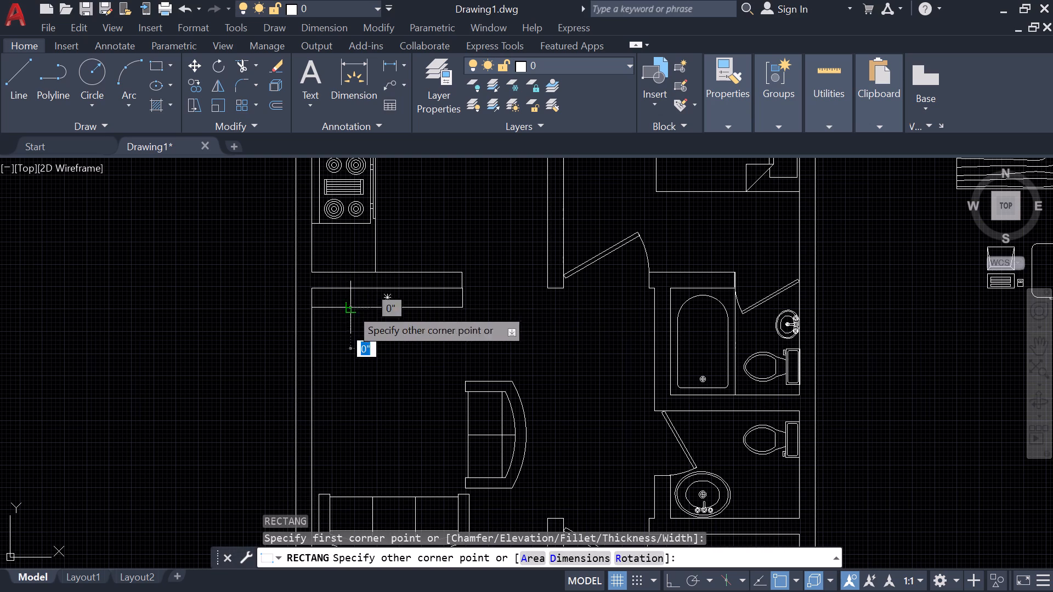
pyautogui.click(427, 321)
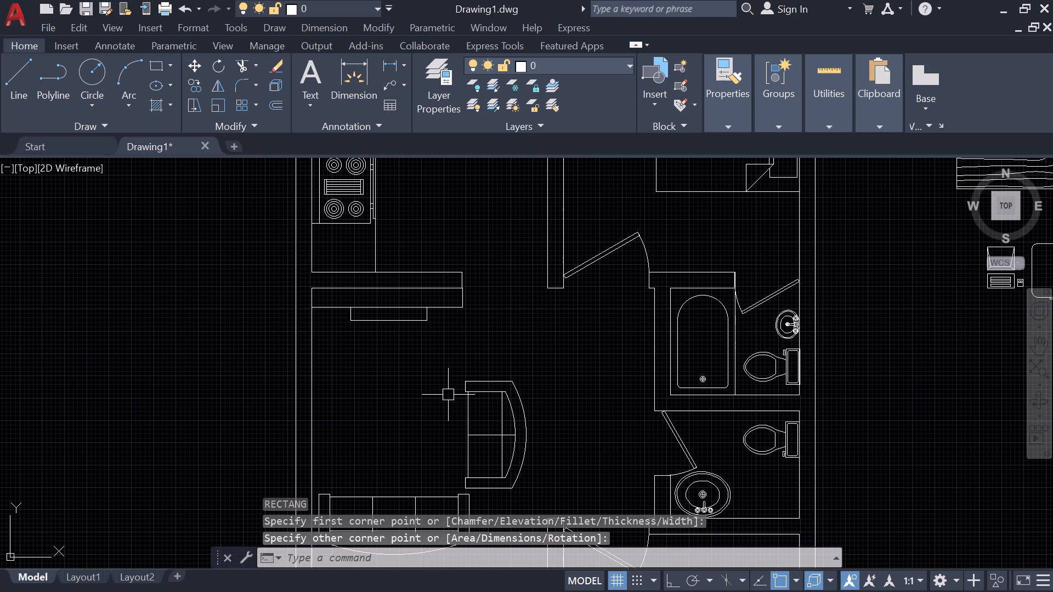
# Draw two diverging lines, each about 3' long, from the centre of the small rectangle below the kitchen wall toward the living room.
pyautogui.press('l')
pyautogui.press('space')
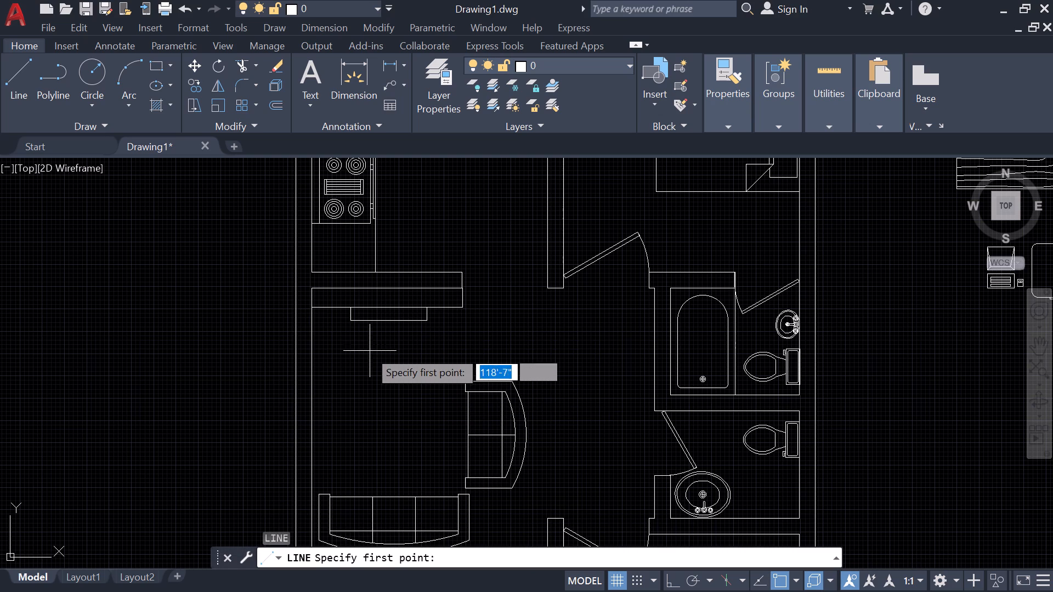
pyautogui.click(392, 317)
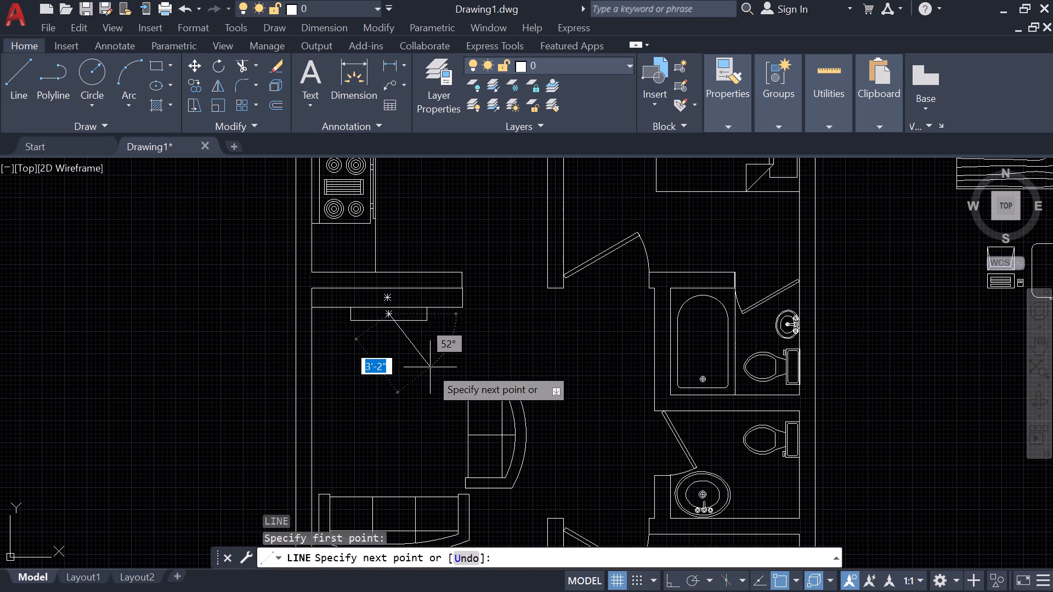
pyautogui.click(432, 367)
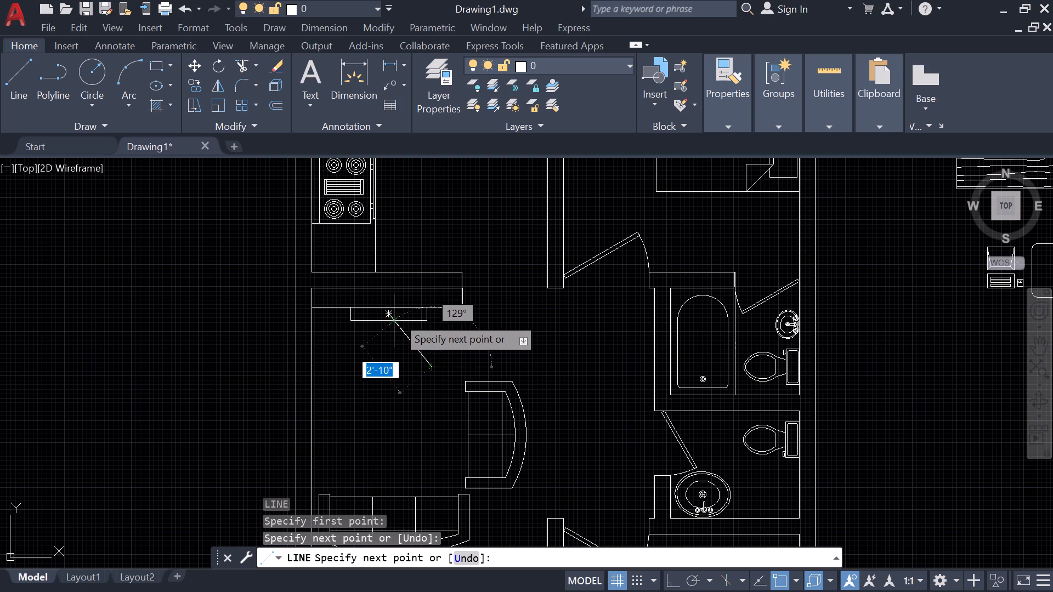
pyautogui.click(390, 313)
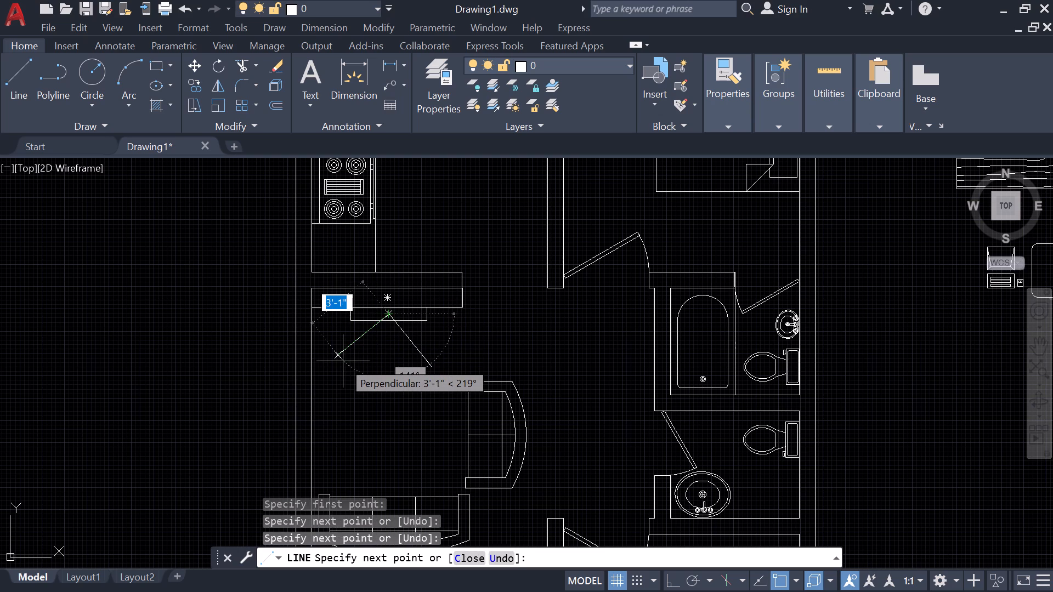
pyautogui.click(335, 355)
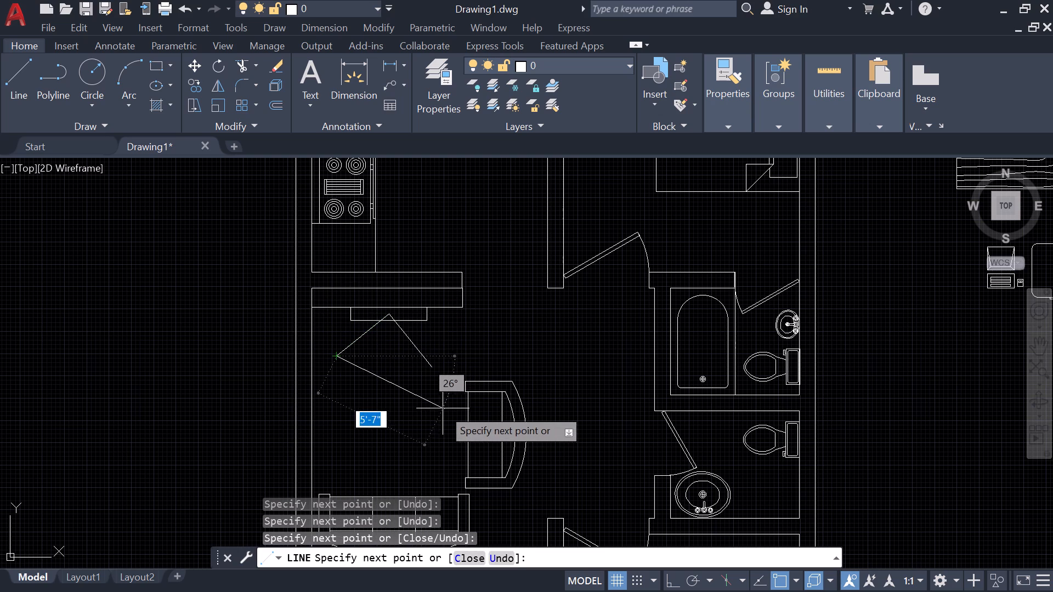
pyautogui.press('Escape')
# Erase the computer block beside the rounded rectangular furniture block outside the plan.
pyautogui.scroll(-2, 460, 355)
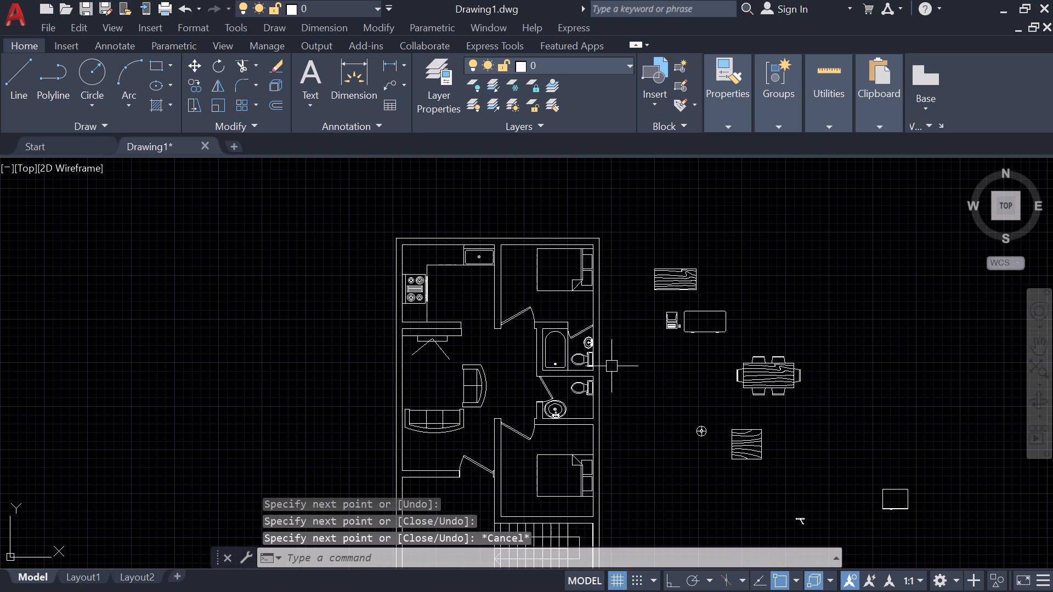
pyautogui.moveTo(613, 368); pyautogui.dragTo(516, 332, button='middle')
pyautogui.scroll(5, 578, 287)
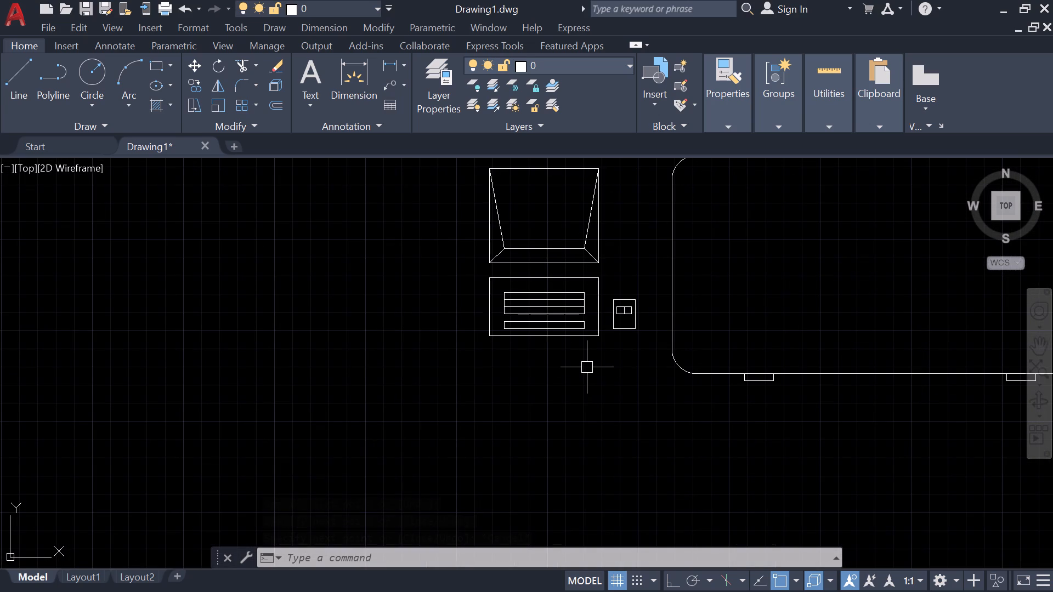
pyautogui.scroll(-1, 587, 366)
pyautogui.scroll(-2, 563, 316)
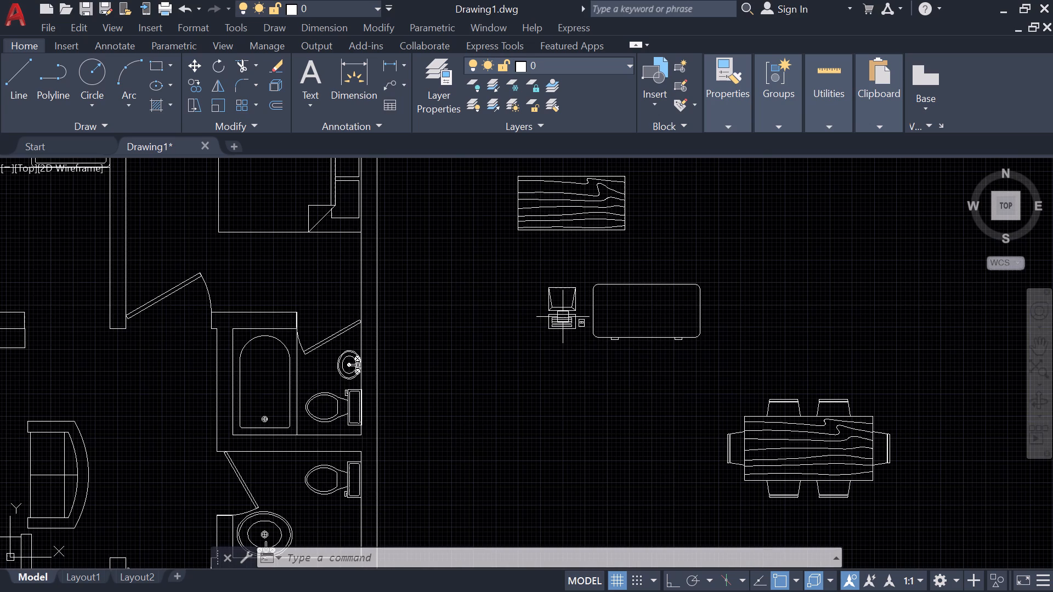
pyautogui.click(590, 351)
pyautogui.click(545, 272)
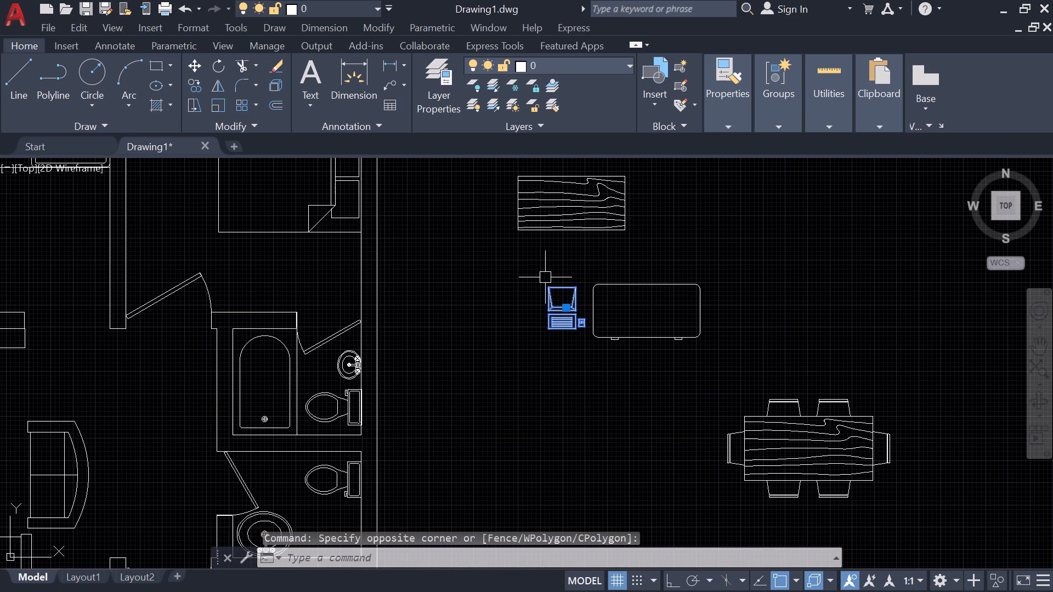
pyautogui.write('e')
pyautogui.press('space')
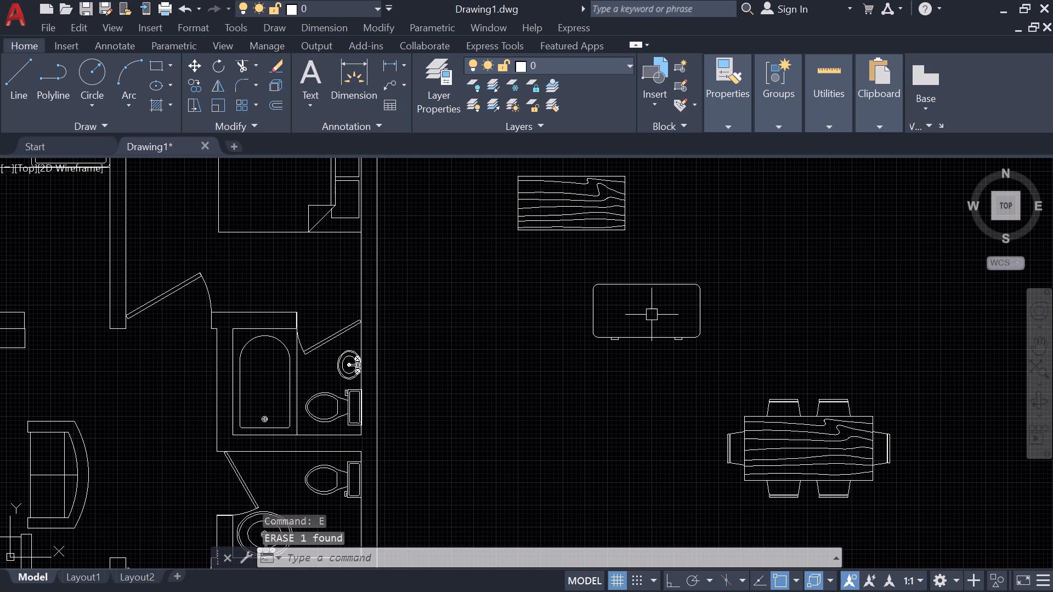
# Rotate the rounded rectangular furniture block 90° counterclockwise about its upper-left corner with Ortho on.
pyautogui.click(652, 315)
pyautogui.click(714, 352)
pyautogui.click(717, 361)
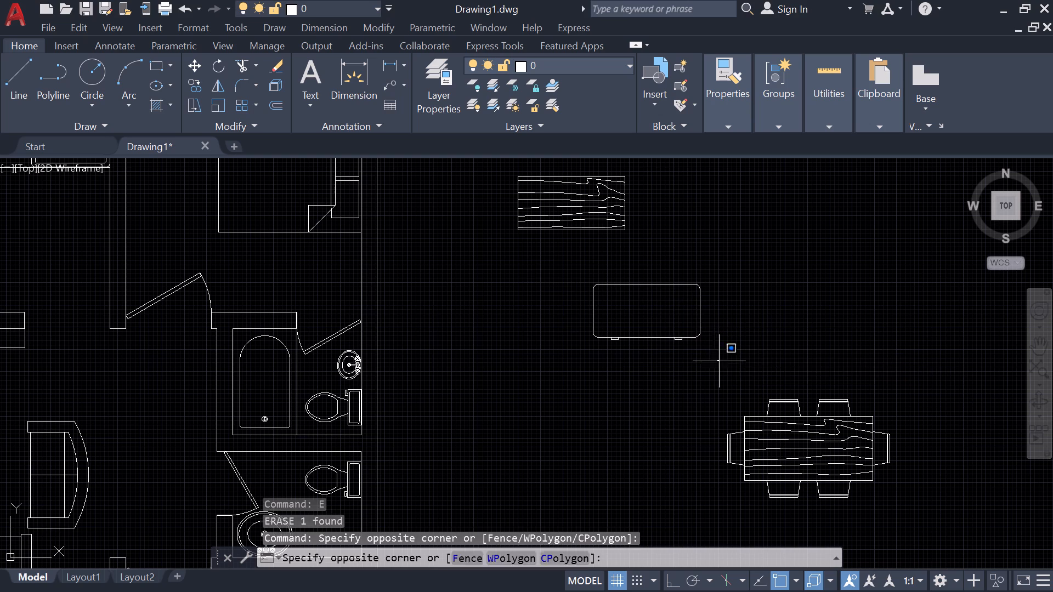
pyautogui.click(681, 323)
pyautogui.write('ro')
pyautogui.press('space')
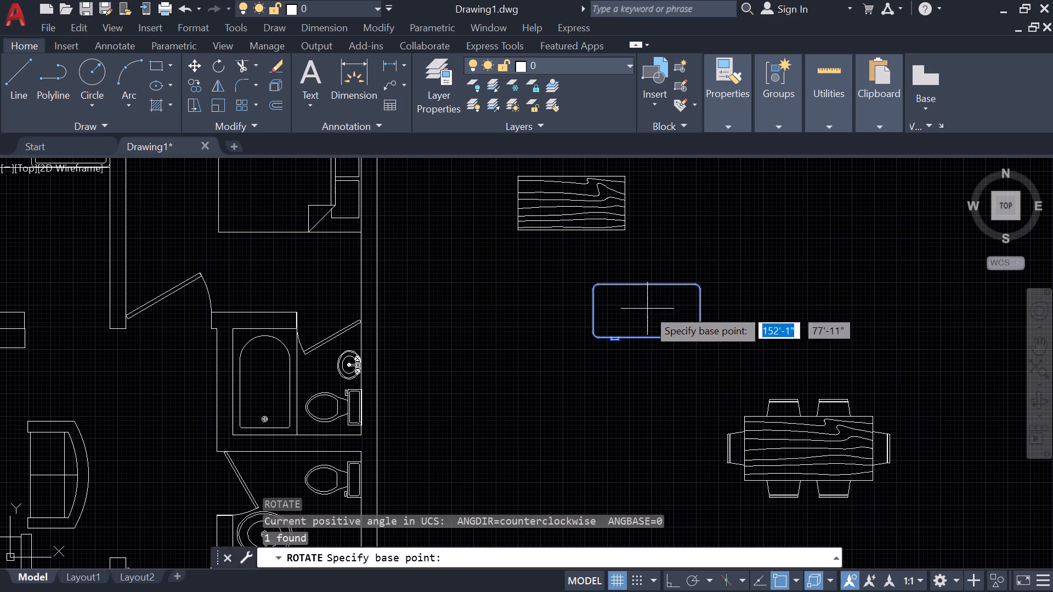
pyautogui.click(597, 287)
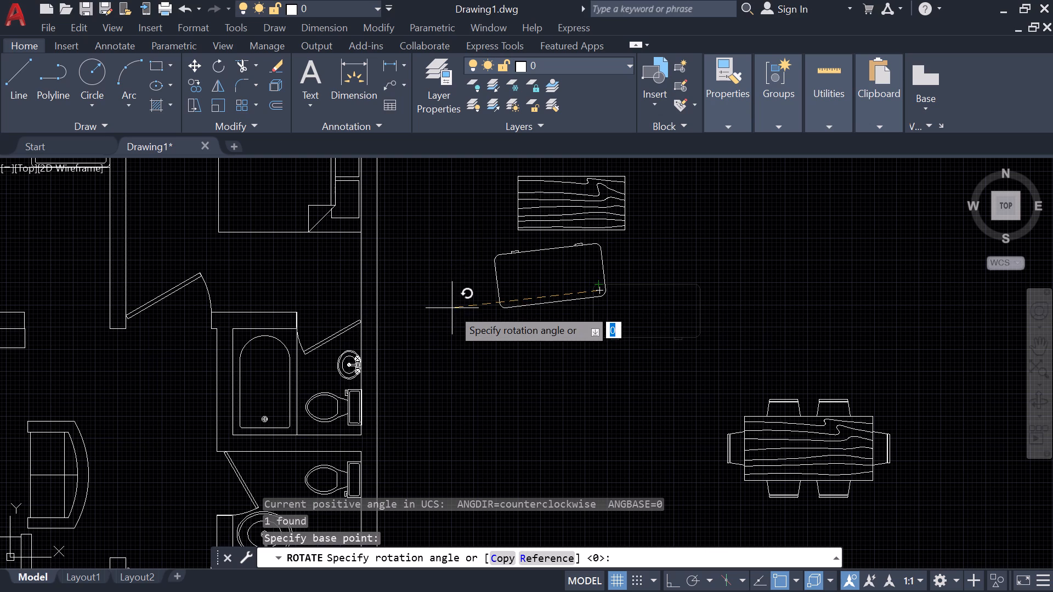
pyautogui.hotkey('shift', 'F8')
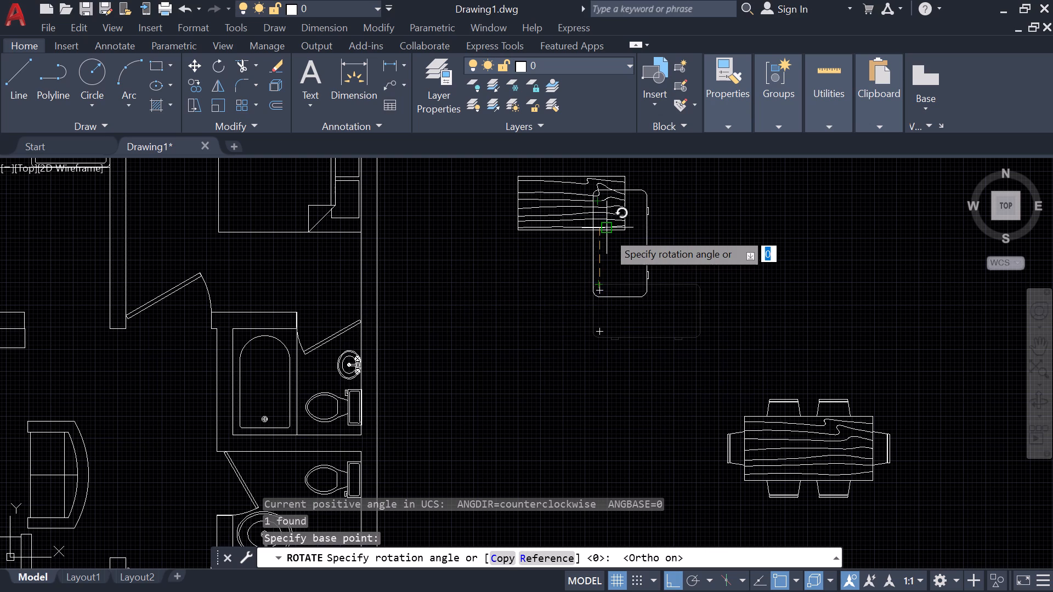
pyautogui.click(595, 190)
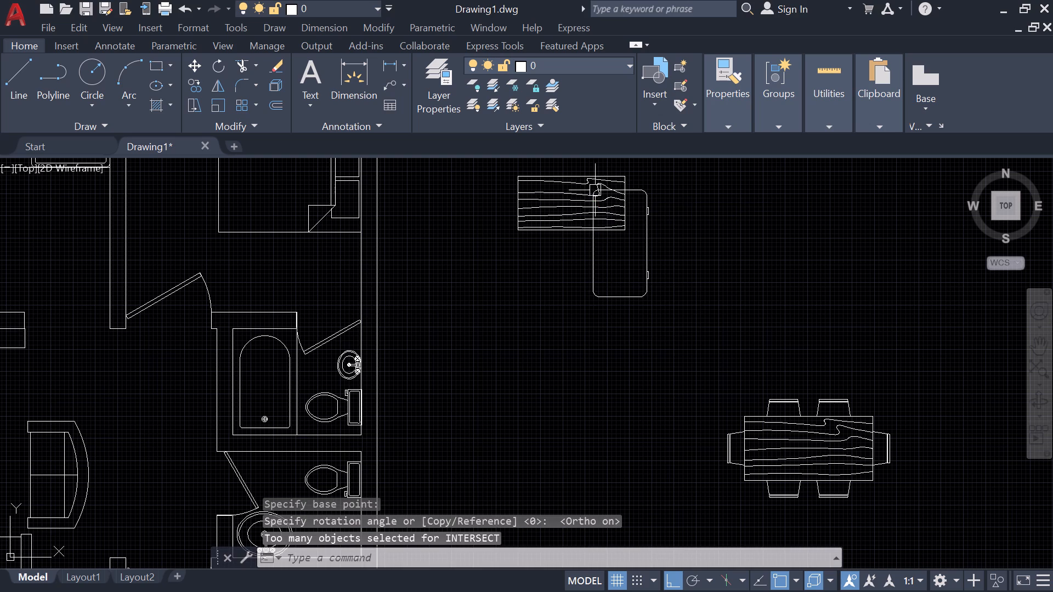
# Move the rotated furniture block about 22' with Ortho off into the upper bedroom, flush against the left wall opposite the bed.
pyautogui.click(666, 315)
pyautogui.click(615, 271)
pyautogui.write('m')
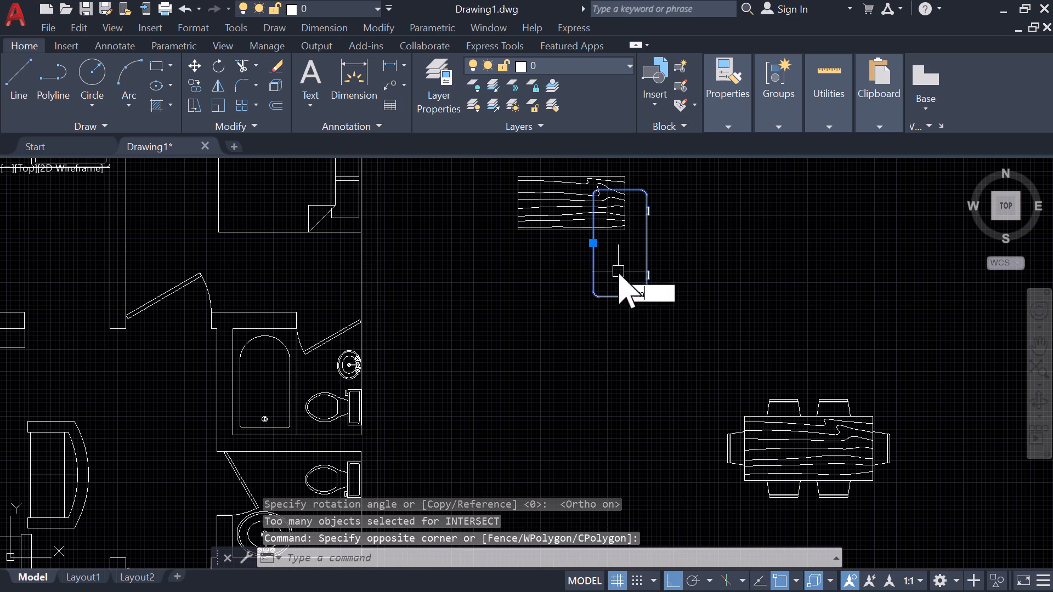
pyautogui.press('space')
pyautogui.click(602, 296)
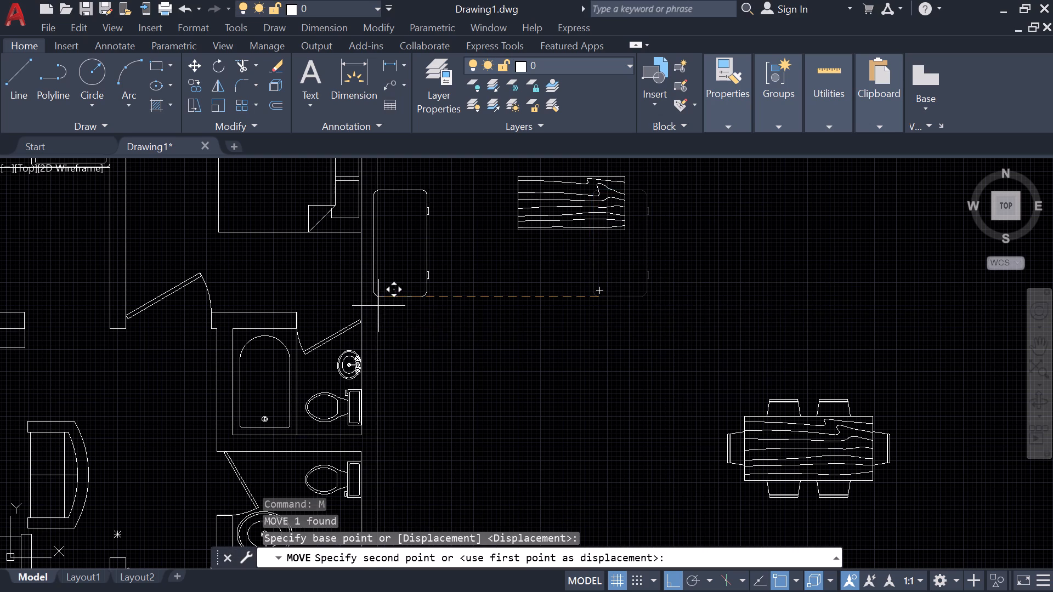
pyautogui.hotkey('shift', 'F8')
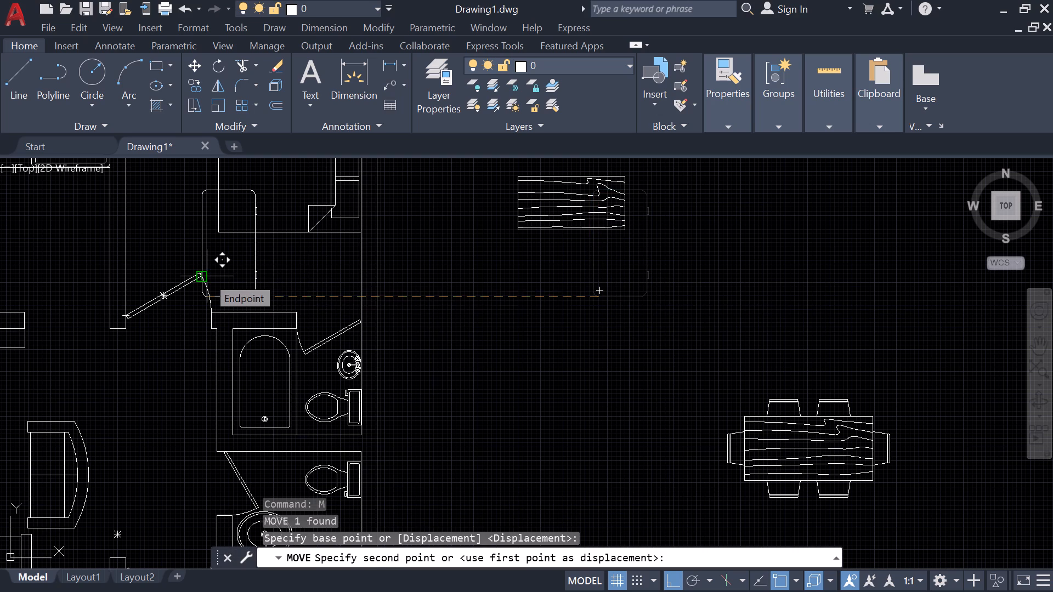
pyautogui.scroll(-1, 195, 257)
pyautogui.scroll(2, 171, 252)
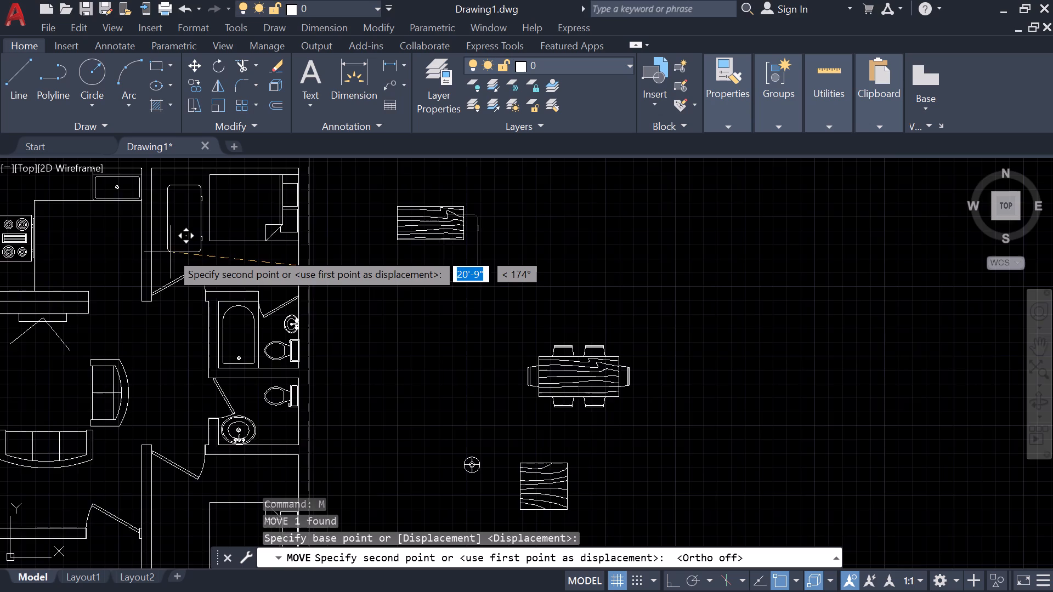
pyautogui.scroll(1, 171, 252)
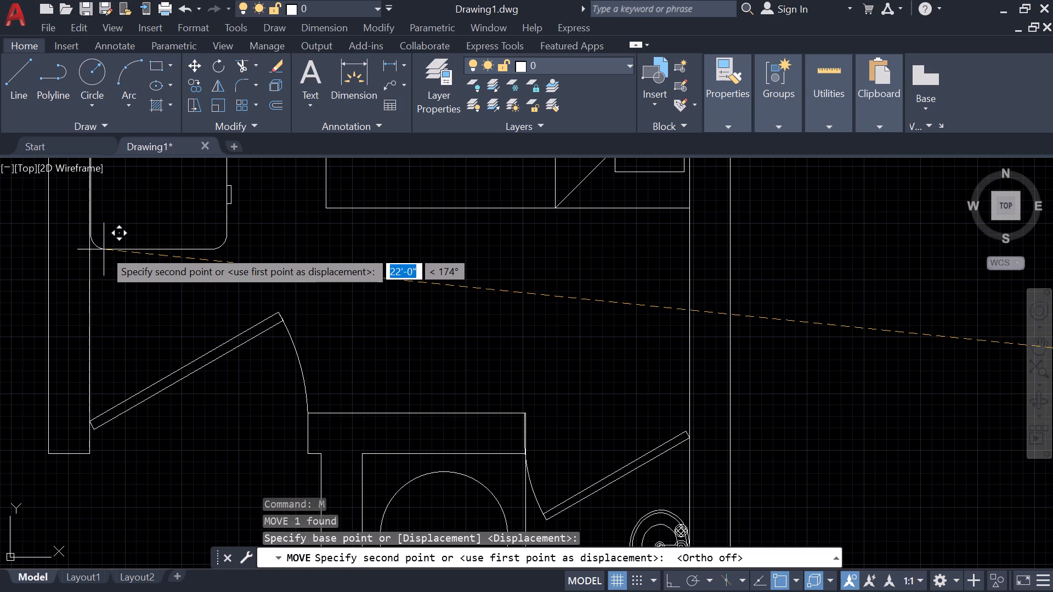
pyautogui.moveTo(104, 251); pyautogui.dragTo(201, 446, button='middle')
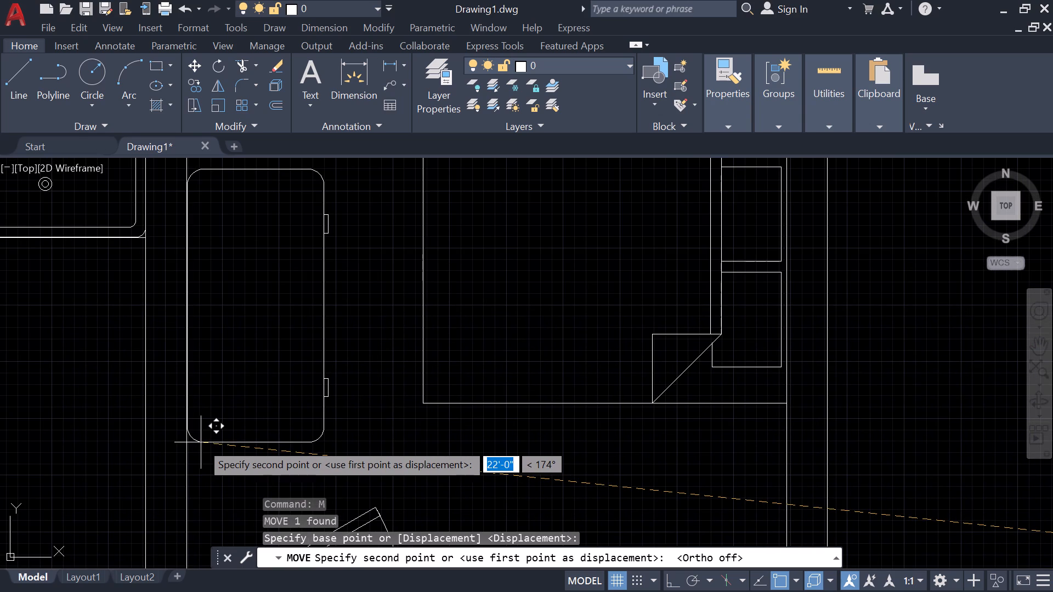
pyautogui.click(201, 442)
# Scale the upper bedroom's rounded furniture block down slightly from the midpoint of its wall side.
pyautogui.click(291, 461)
pyautogui.click(286, 414)
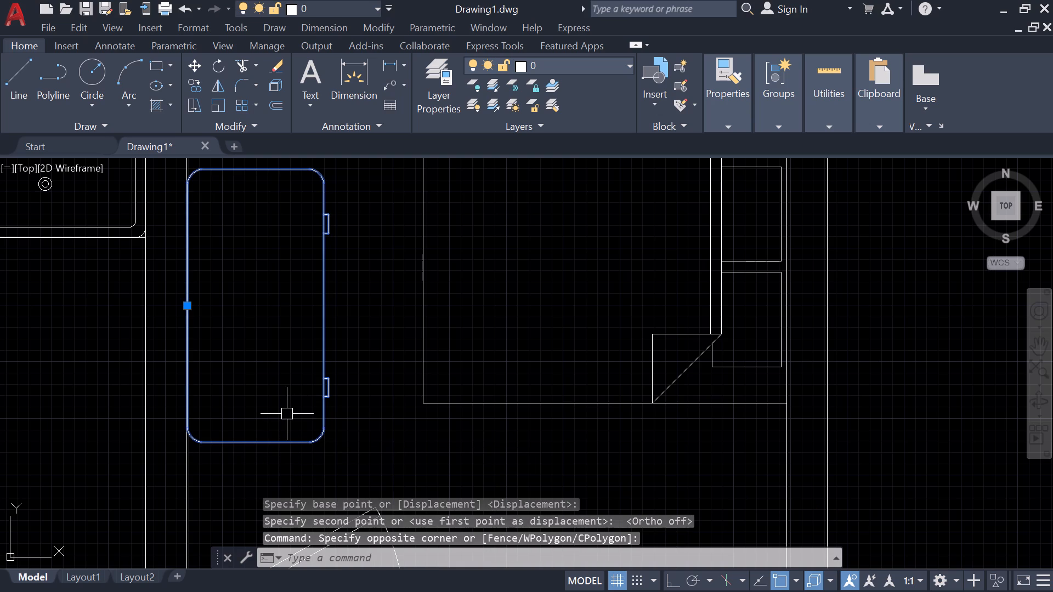
pyautogui.write('sc')
pyautogui.press('space')
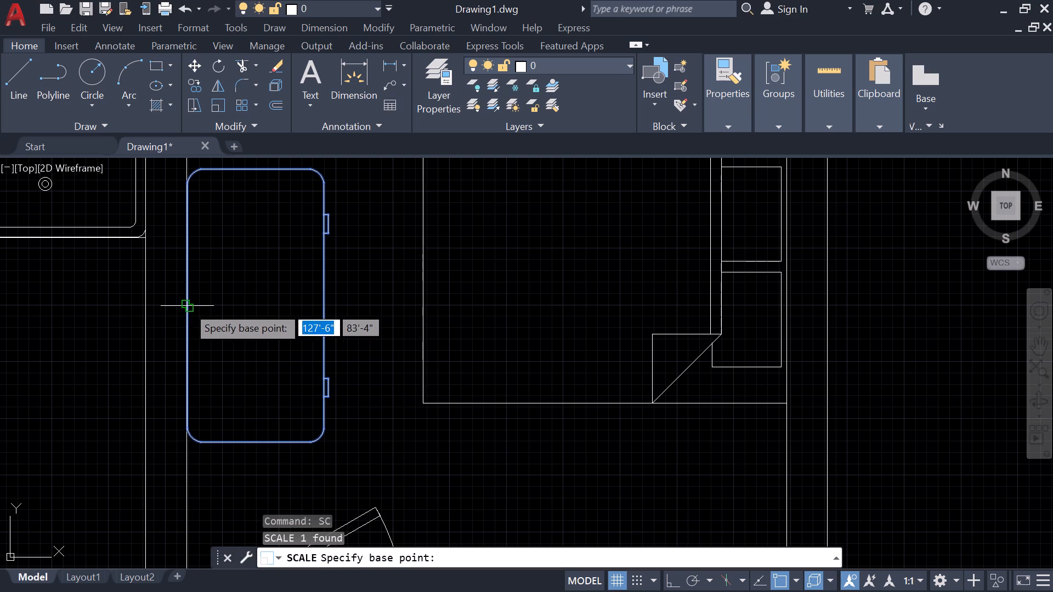
pyautogui.click(187, 306)
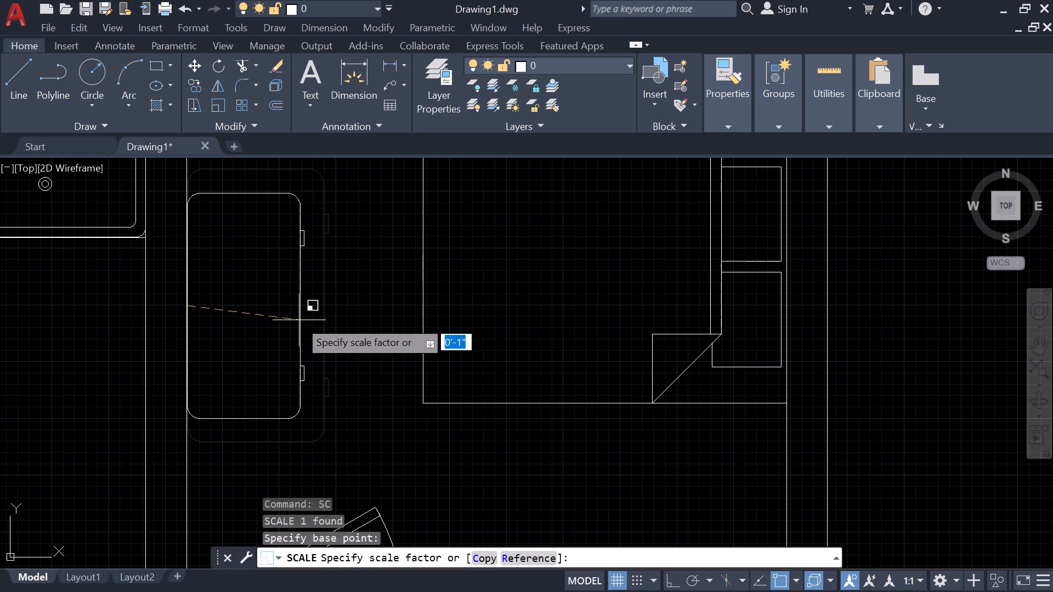
pyautogui.click(303, 320)
# Copy the rounded furniture block about 24'-1" straight down into the lower bedroom, against its left wall opposite the bed.
pyautogui.moveTo(324, 431); pyautogui.dragTo(326, 440)
pyautogui.click(274, 388)
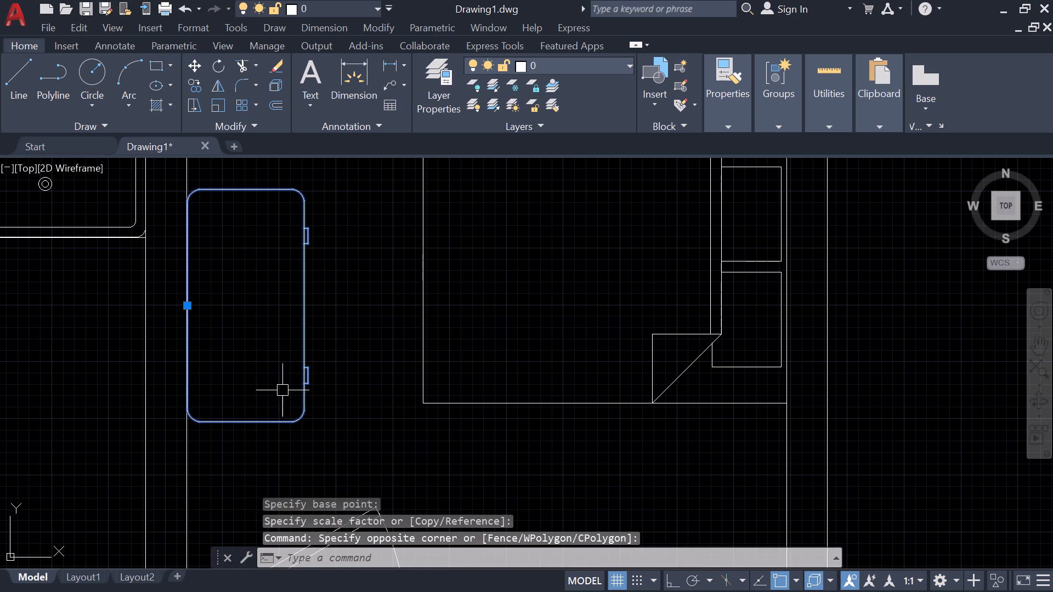
pyautogui.press('c')
pyautogui.write('o')
pyautogui.press('space')
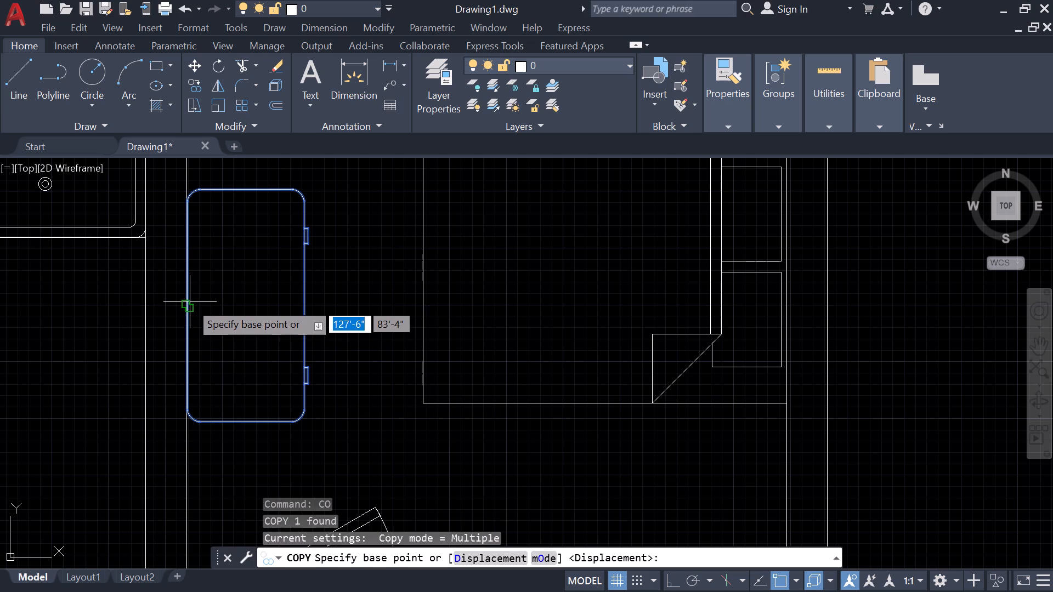
pyautogui.moveTo(188, 303); pyautogui.dragTo(189, 308)
pyautogui.scroll(-5, 618, 452)
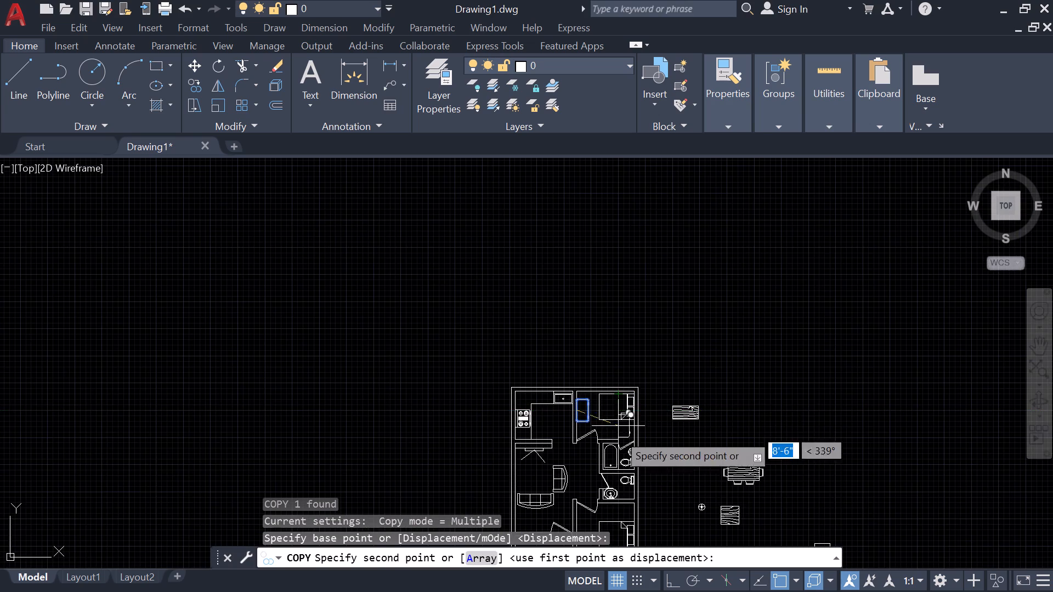
pyautogui.moveTo(618, 472); pyautogui.dragTo(642, 136, button='middle')
pyautogui.scroll(6, 607, 211)
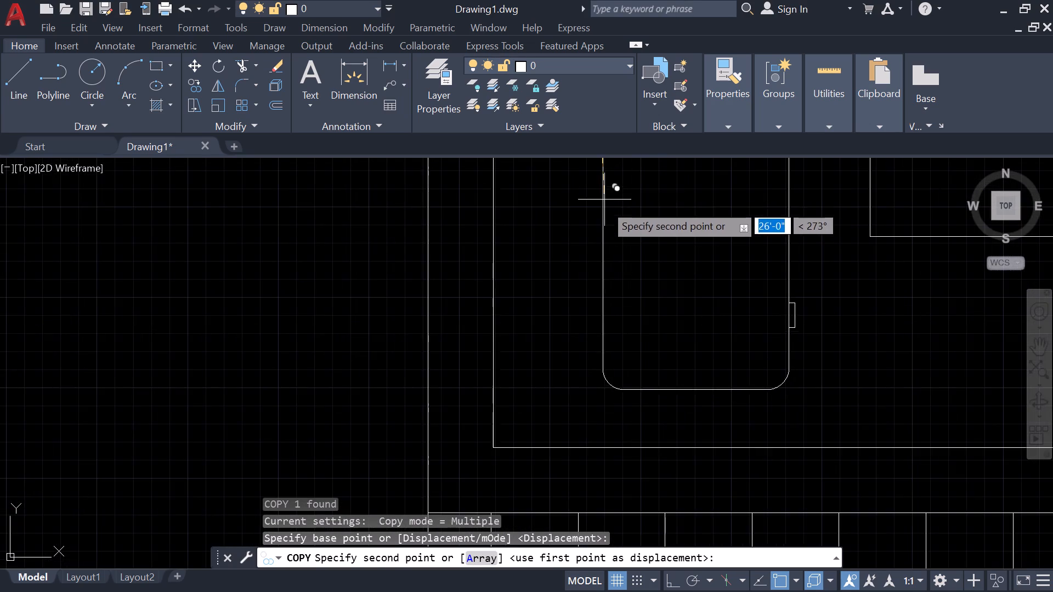
pyautogui.moveTo(595, 255); pyautogui.dragTo(563, 356, button='middle')
pyautogui.scroll(-1, 574, 343)
pyautogui.scroll(-1, 546, 286)
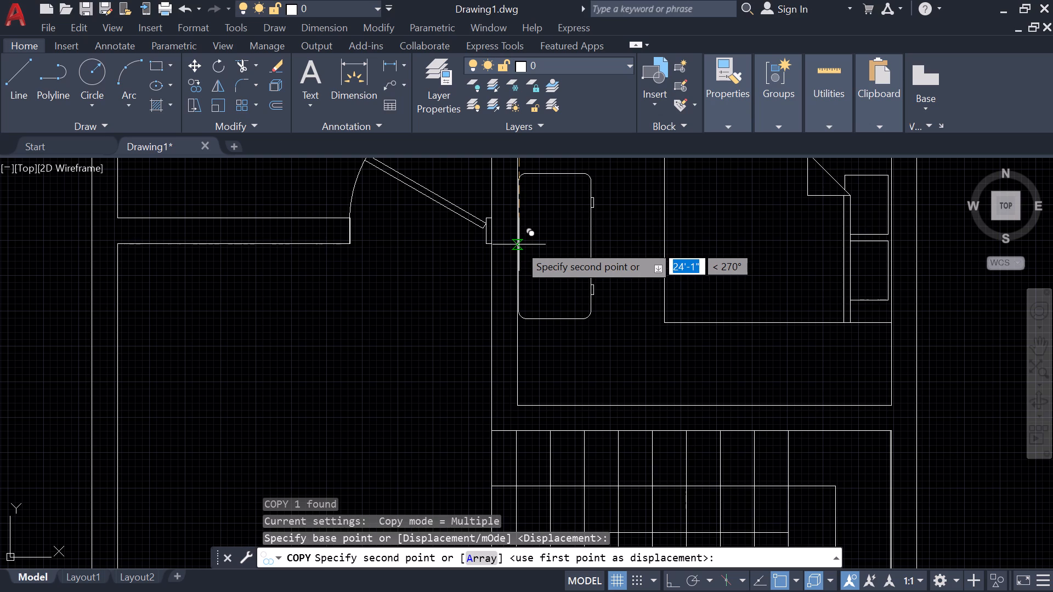
pyautogui.click(518, 244)
pyautogui.scroll(-2, 531, 234)
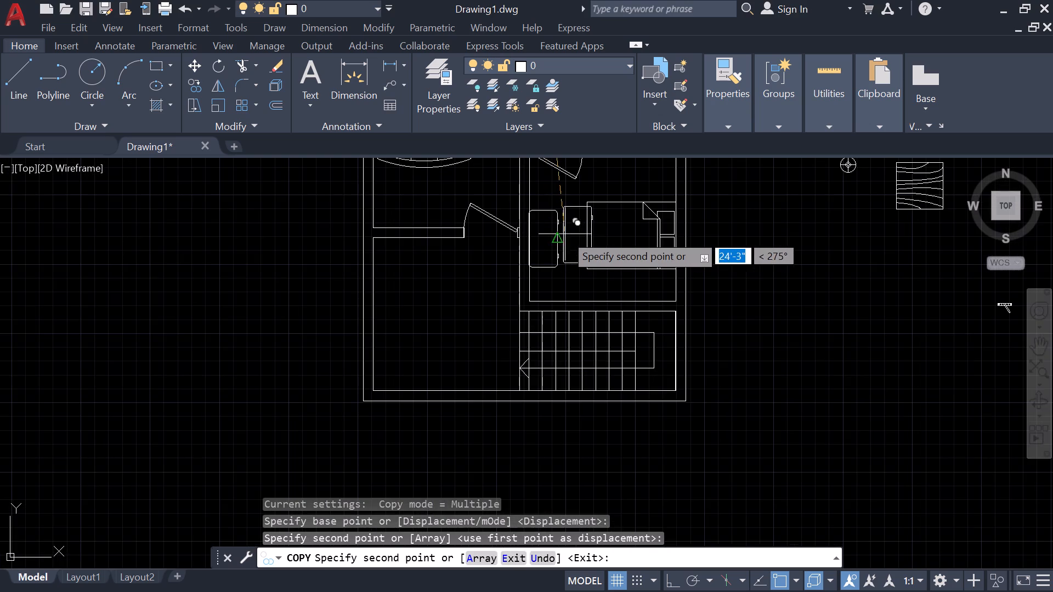
pyautogui.moveTo(569, 241); pyautogui.dragTo(480, 345, button='middle')
pyautogui.press('Escape')
# Draw a bedside rectangle about 2'-6" by 2'-5" in the lower bedroom, from the right wall to the bed's folded-cover corner.
pyautogui.scroll(-1, 629, 264)
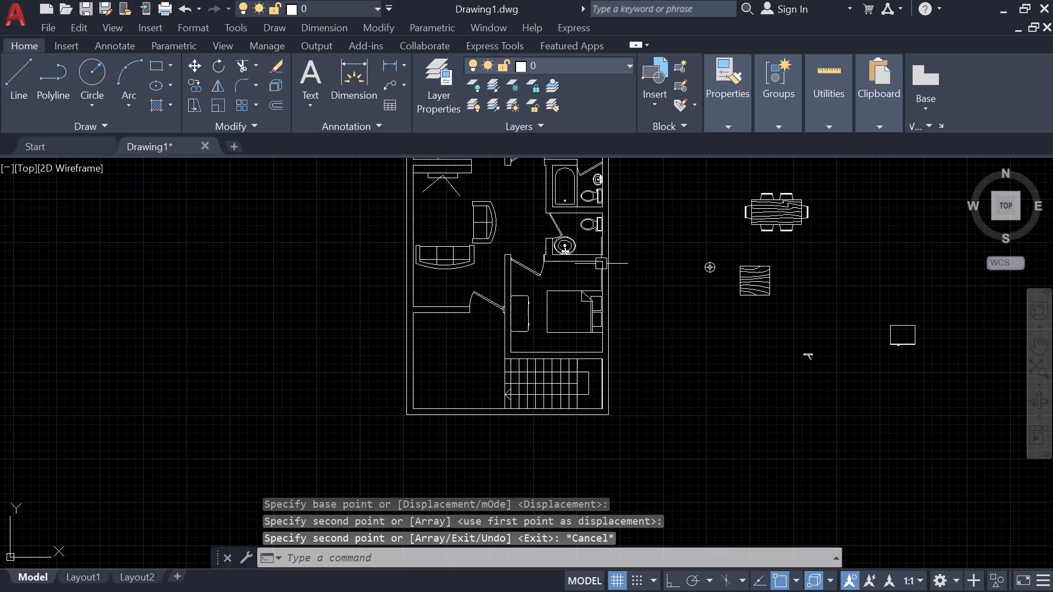
pyautogui.moveTo(601, 269); pyautogui.dragTo(517, 350, button='middle')
pyautogui.scroll(3, 642, 300)
pyautogui.scroll(-3, 630, 323)
pyautogui.scroll(2, 630, 332)
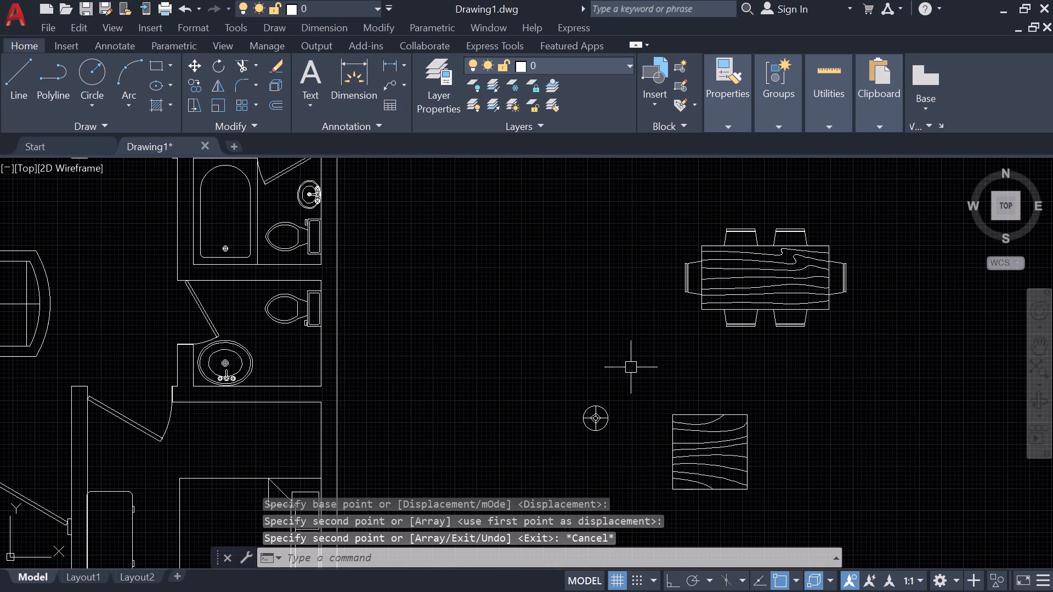
pyautogui.moveTo(624, 426); pyautogui.dragTo(680, 282, button='middle')
pyautogui.scroll(1, 624, 421)
pyautogui.press('r')
pyautogui.write('re')
pyautogui.press('BackSpace')
pyautogui.press('BackSpace')
pyautogui.write('ec')
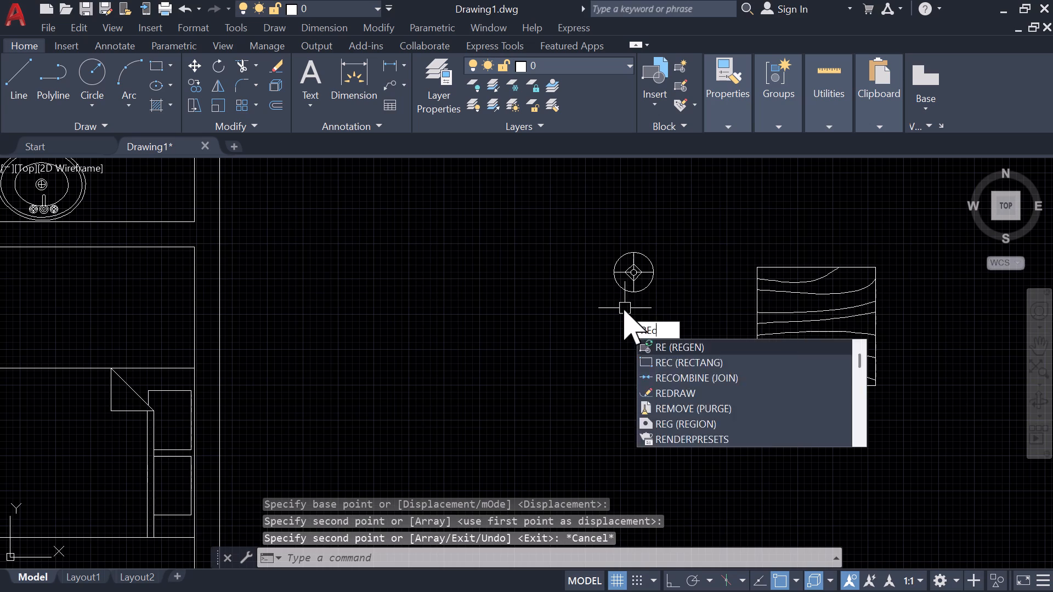
pyautogui.press('space')
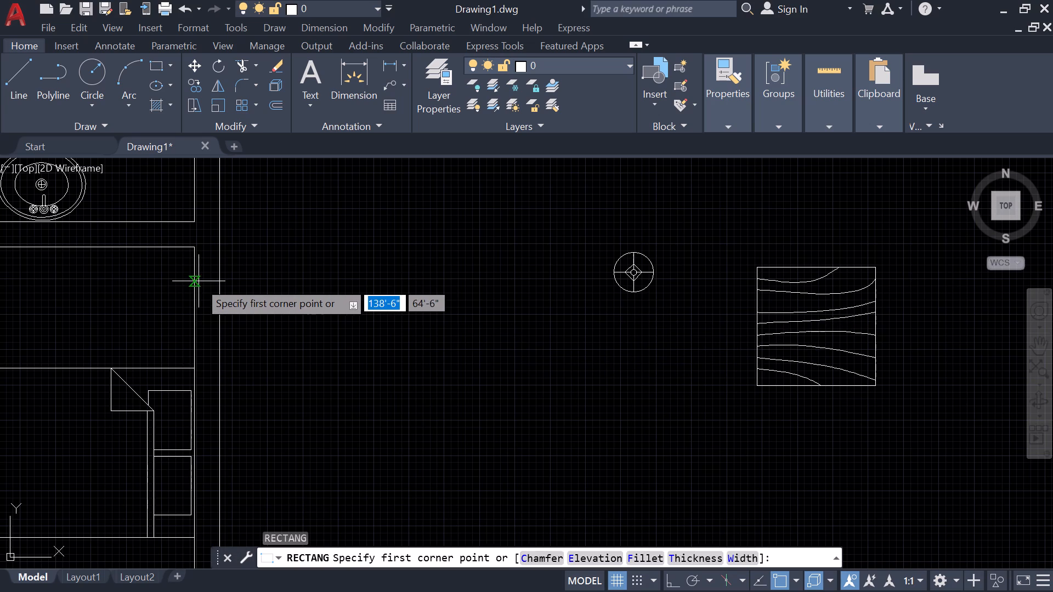
pyautogui.click(196, 285)
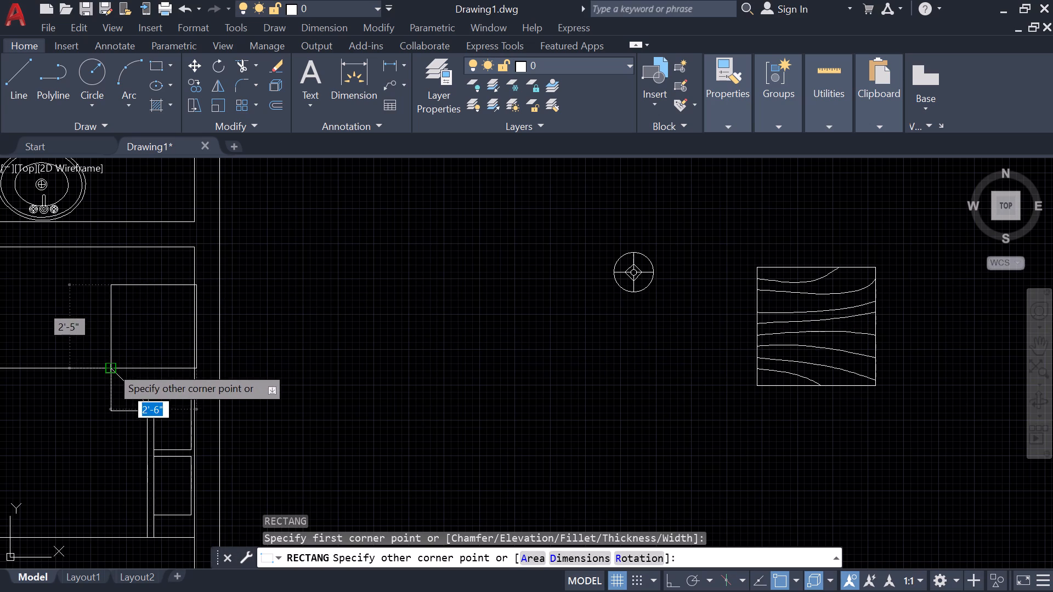
pyautogui.click(111, 366)
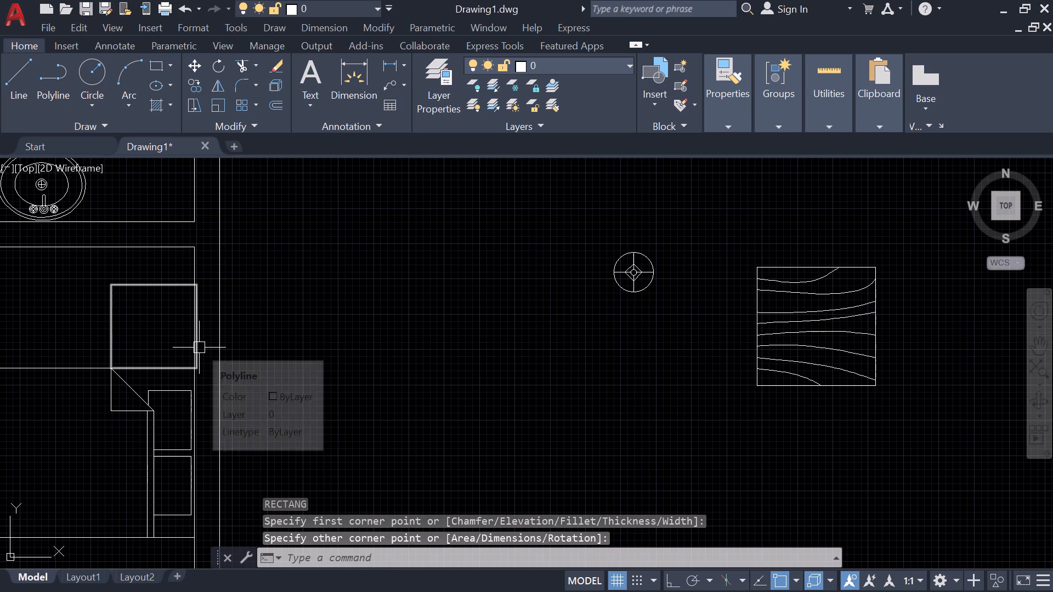
# Stretch the bedside rectangle's right edge inward so it aligns with the inner face of the right wall.
pyautogui.click(199, 348)
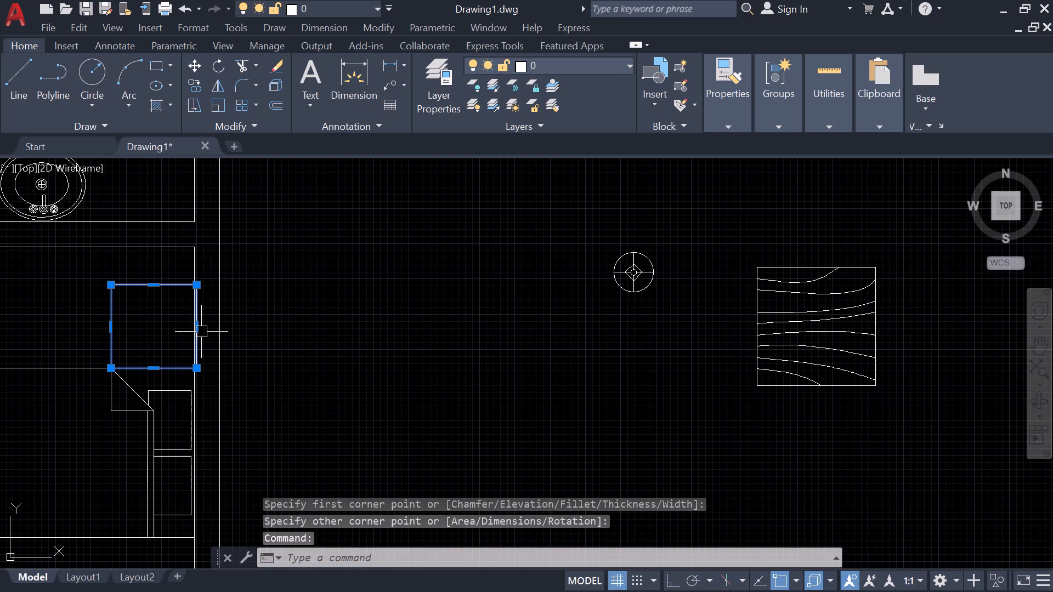
pyautogui.click(197, 328)
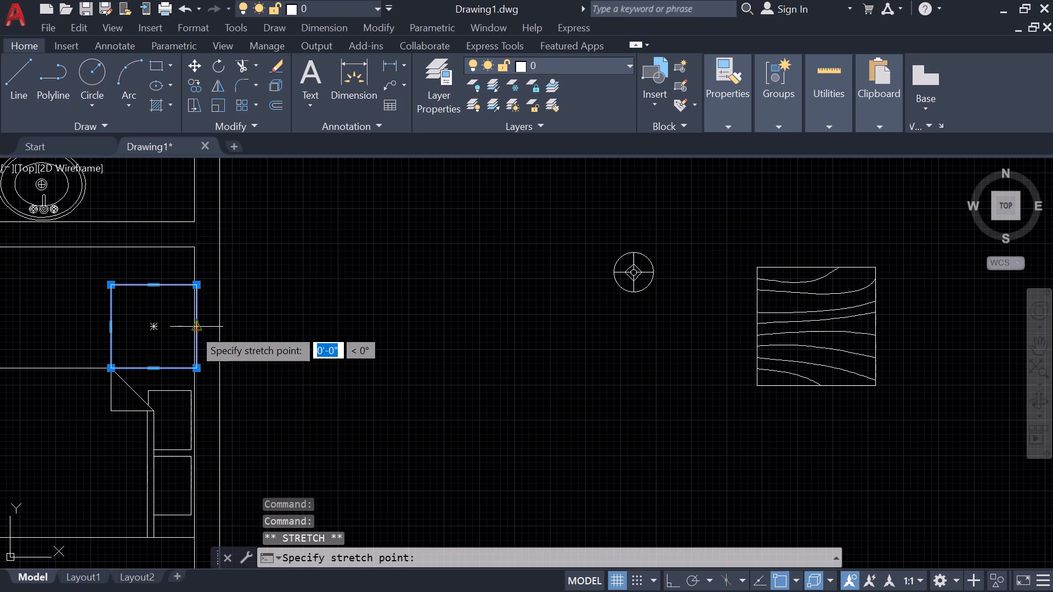
pyautogui.click(190, 328)
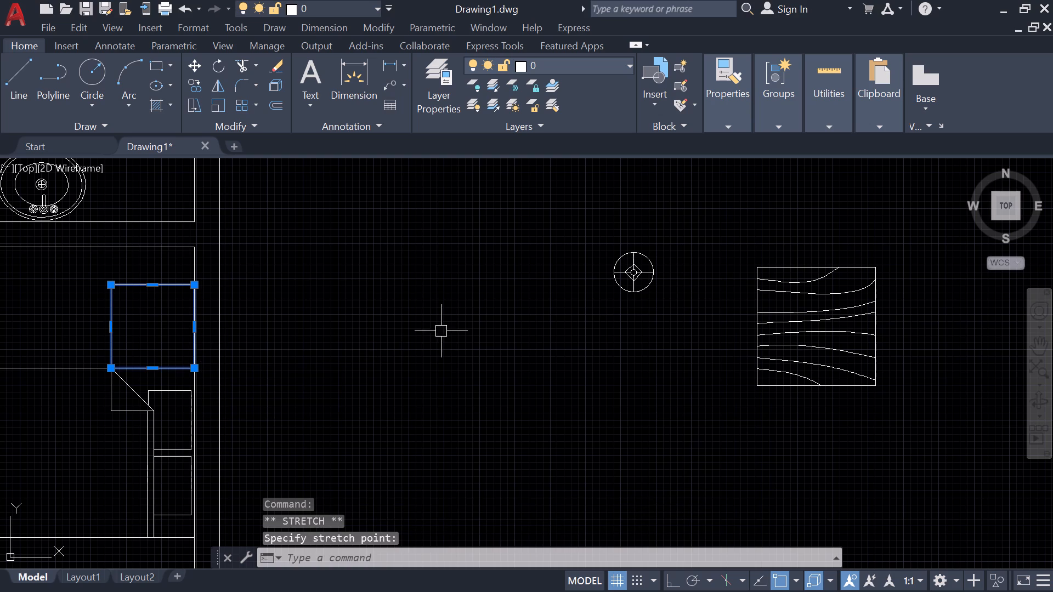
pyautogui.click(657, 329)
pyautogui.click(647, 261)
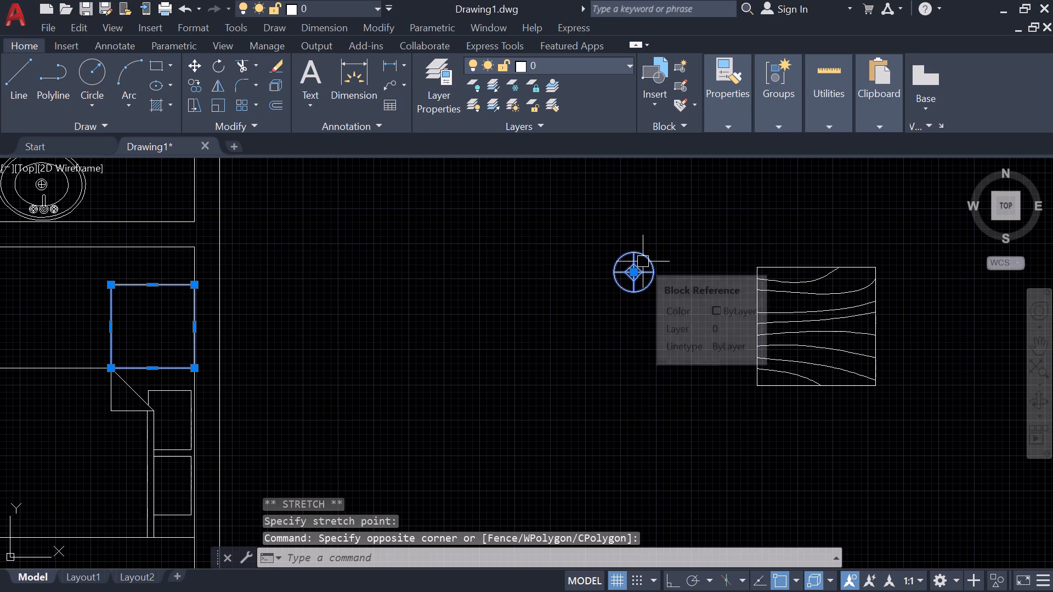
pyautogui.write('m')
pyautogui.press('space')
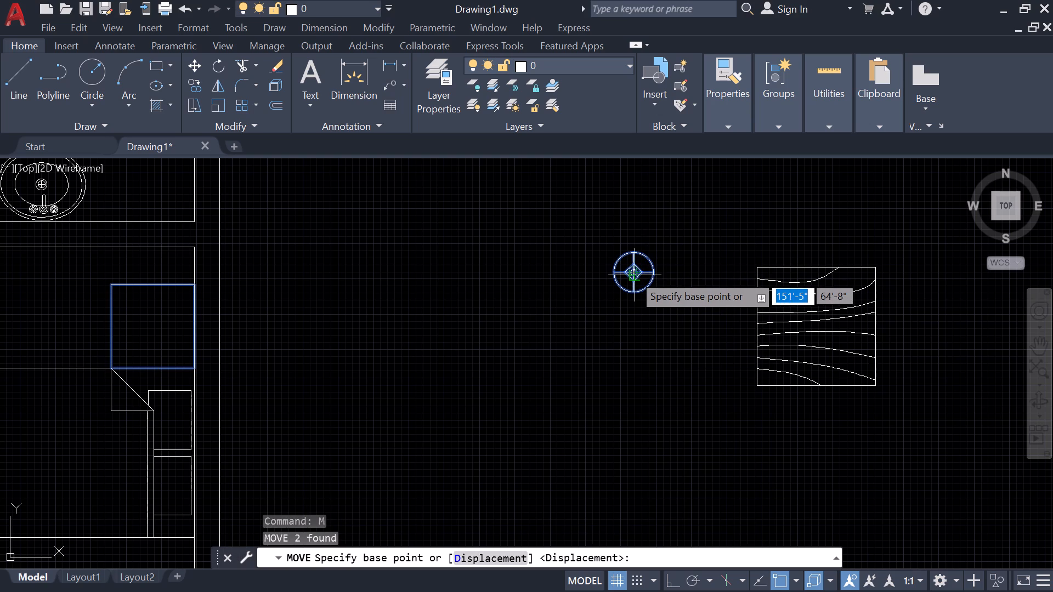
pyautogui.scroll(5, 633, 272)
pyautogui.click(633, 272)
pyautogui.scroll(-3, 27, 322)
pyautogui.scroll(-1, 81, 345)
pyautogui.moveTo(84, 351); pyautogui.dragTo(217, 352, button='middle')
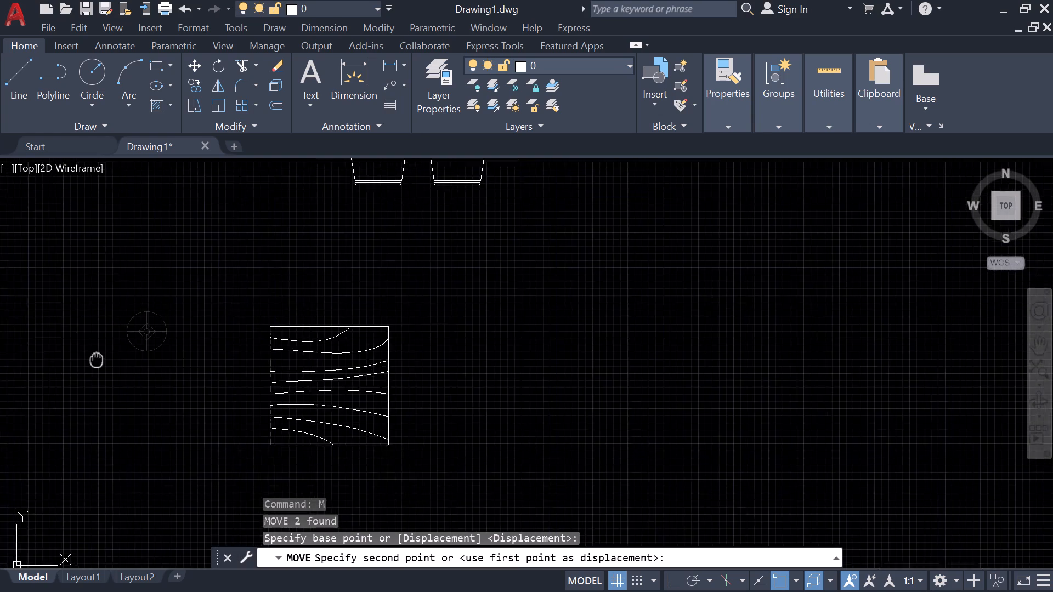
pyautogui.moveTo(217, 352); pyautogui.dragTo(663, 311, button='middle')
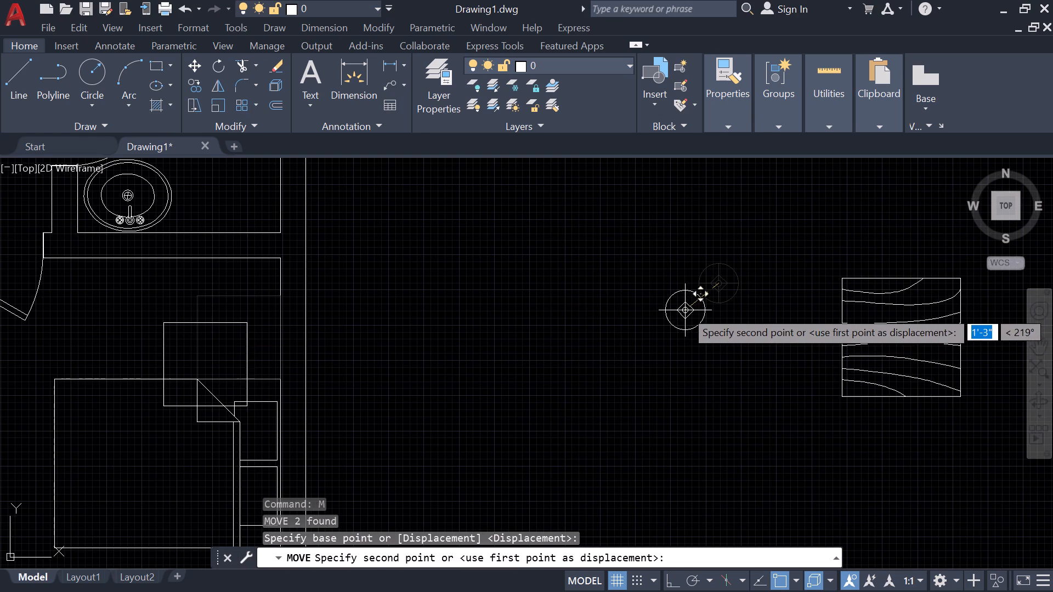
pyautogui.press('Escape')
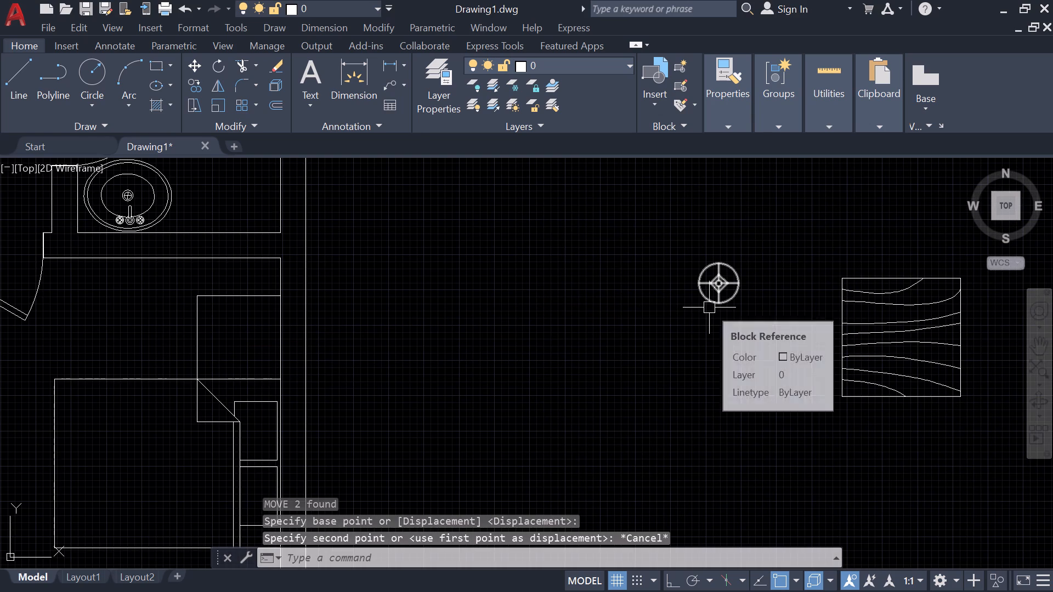
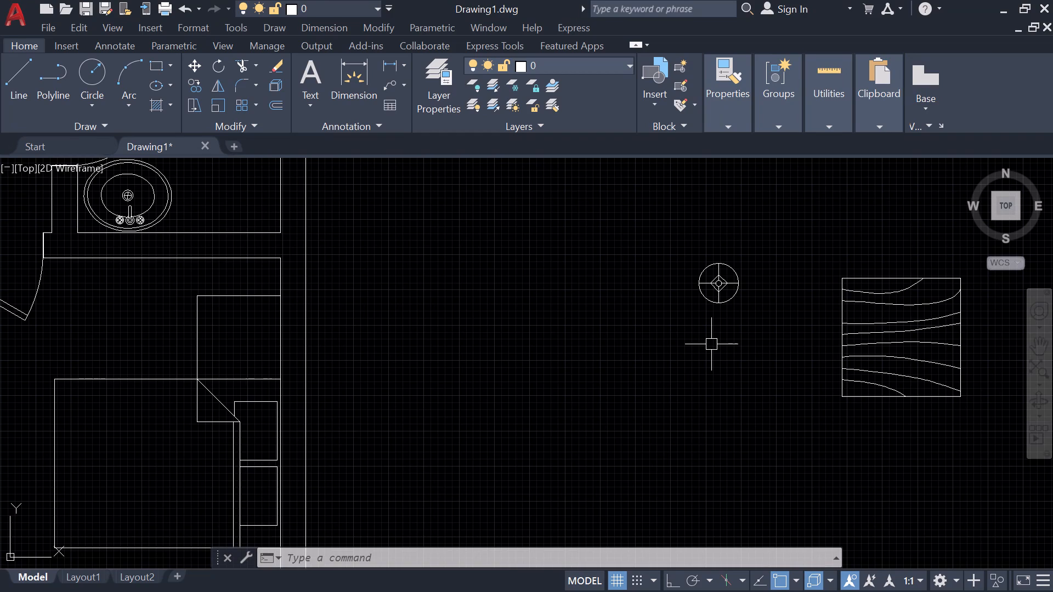
# Move the circular lamp symbol by its center into the square bedside table adjoining the bed, just inside the wall.
pyautogui.click(762, 339)
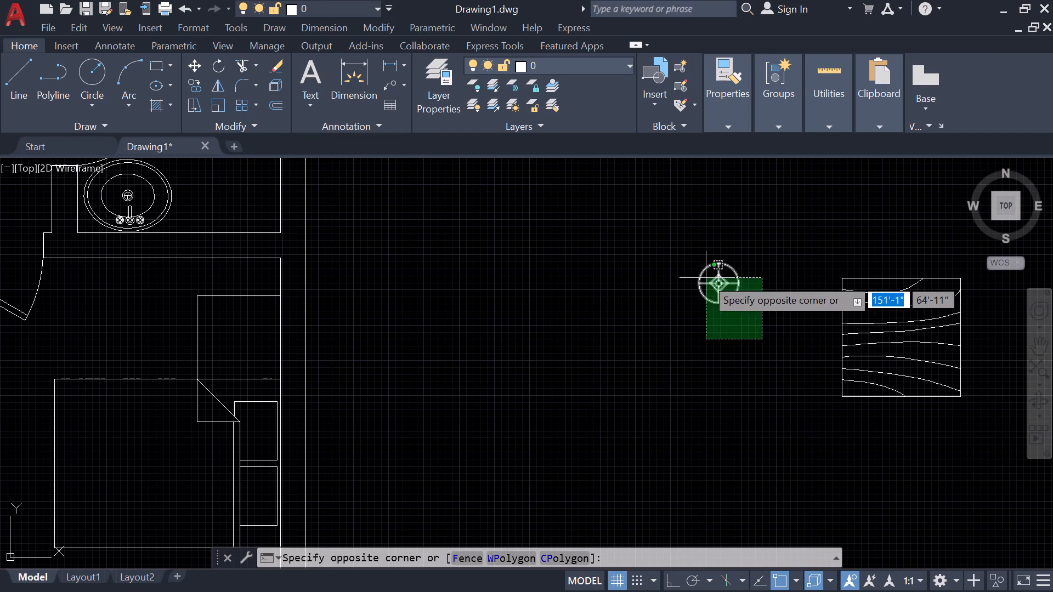
pyautogui.click(706, 278)
pyautogui.press('m')
pyautogui.press('space')
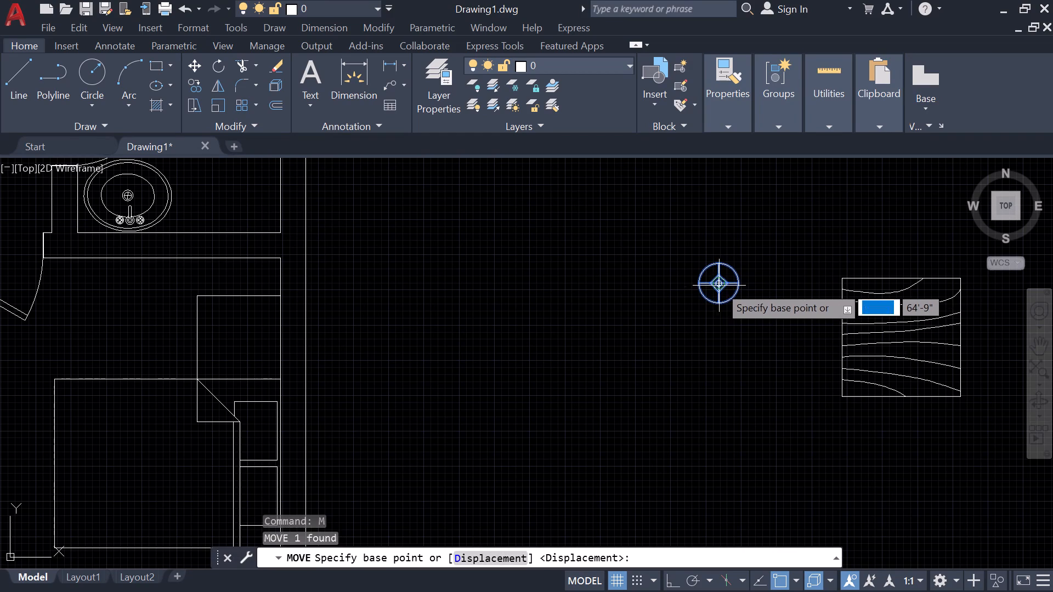
pyautogui.click(720, 283)
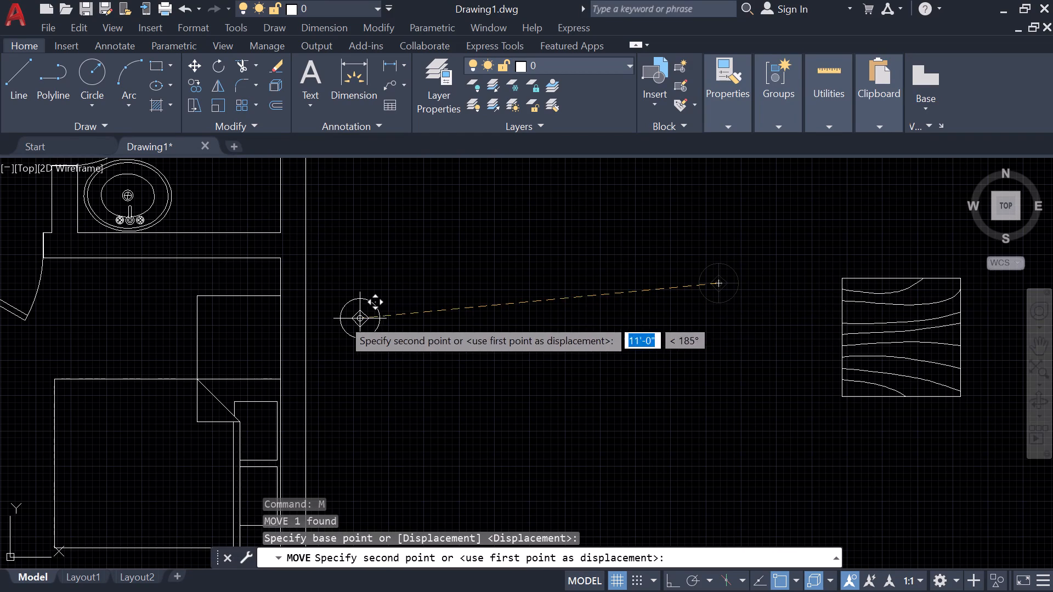
pyautogui.click(242, 337)
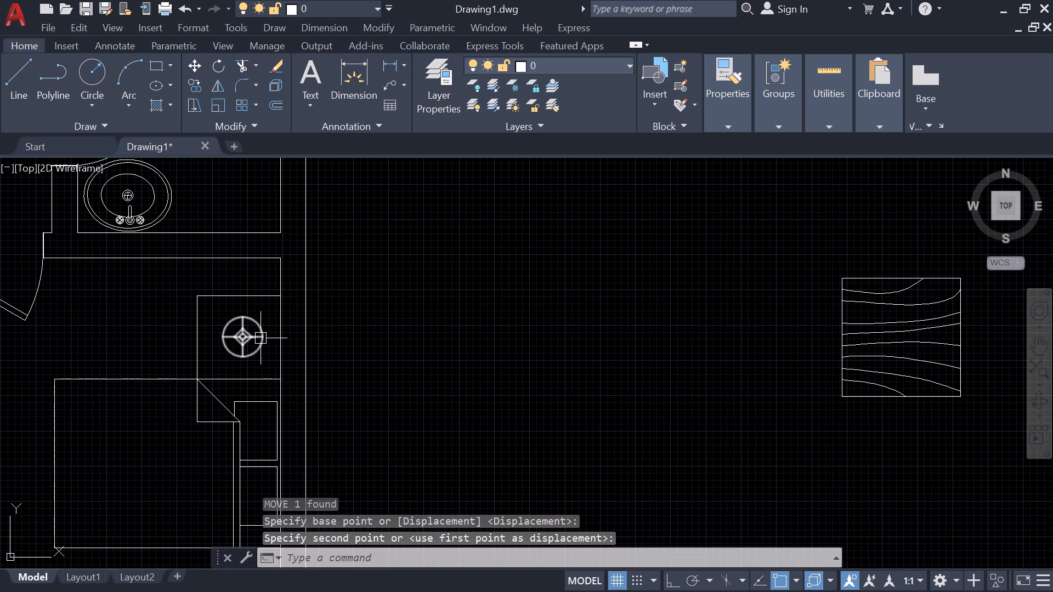
# Scale the lamp symbol up from its center by a factor of about 2 so it nearly fills the bedside table.
pyautogui.click(251, 338)
pyautogui.write('sc')
pyautogui.press('space')
pyautogui.scroll(3, 242, 337)
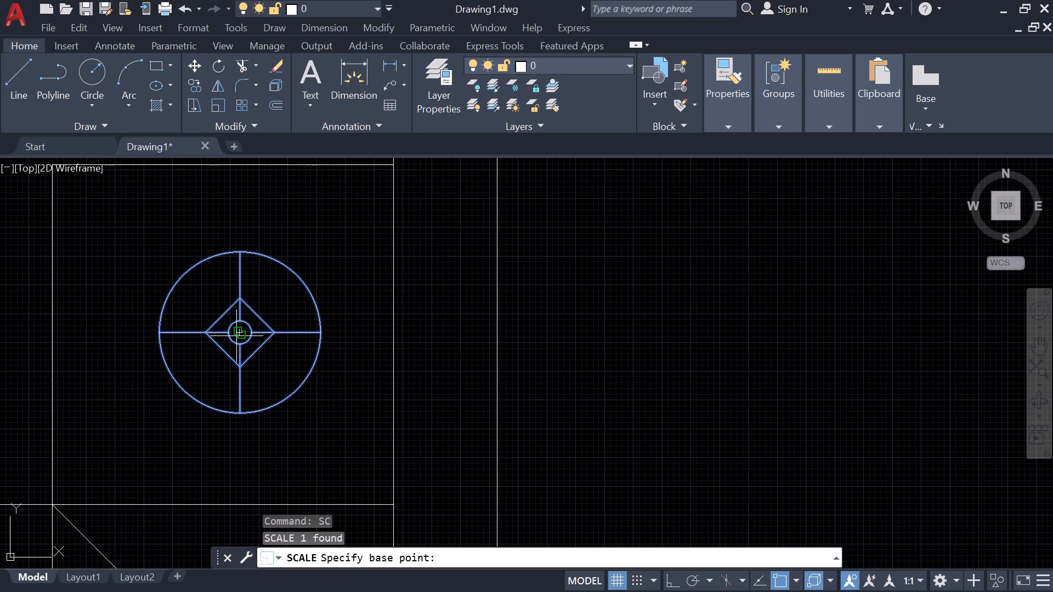
pyautogui.click(239, 333)
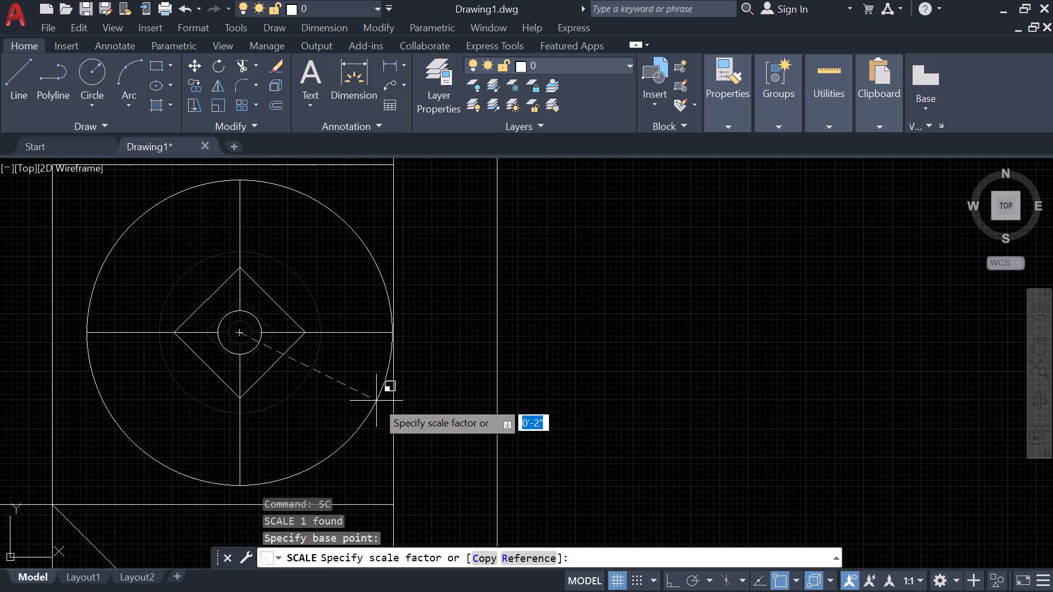
pyautogui.click(377, 401)
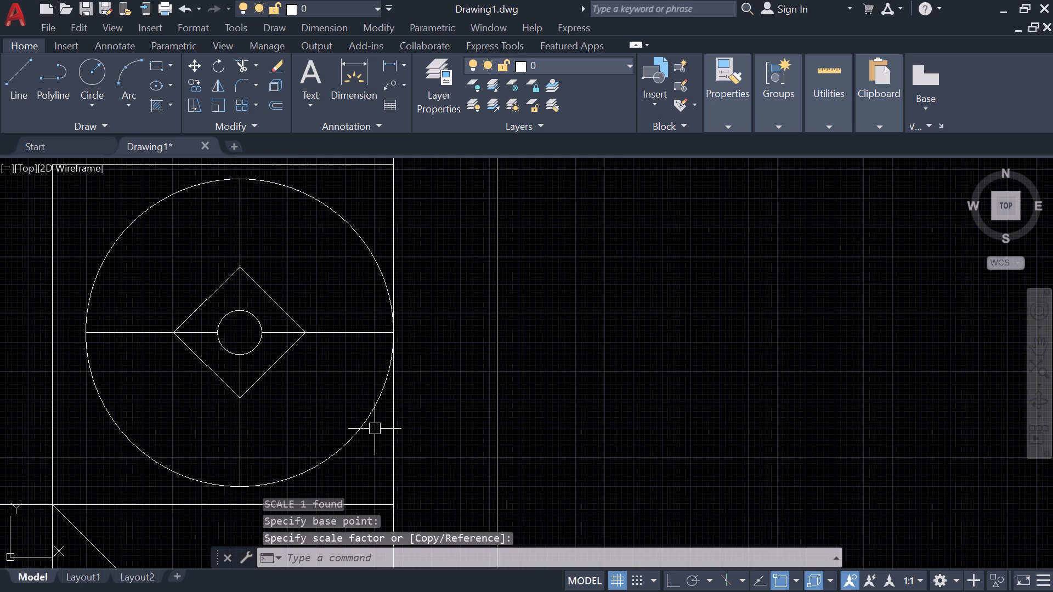
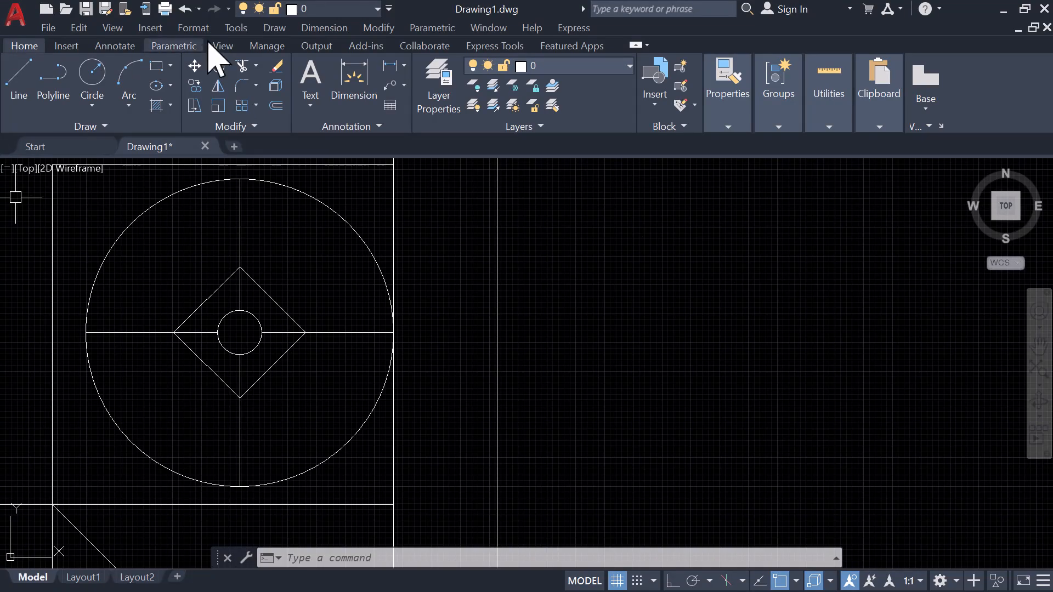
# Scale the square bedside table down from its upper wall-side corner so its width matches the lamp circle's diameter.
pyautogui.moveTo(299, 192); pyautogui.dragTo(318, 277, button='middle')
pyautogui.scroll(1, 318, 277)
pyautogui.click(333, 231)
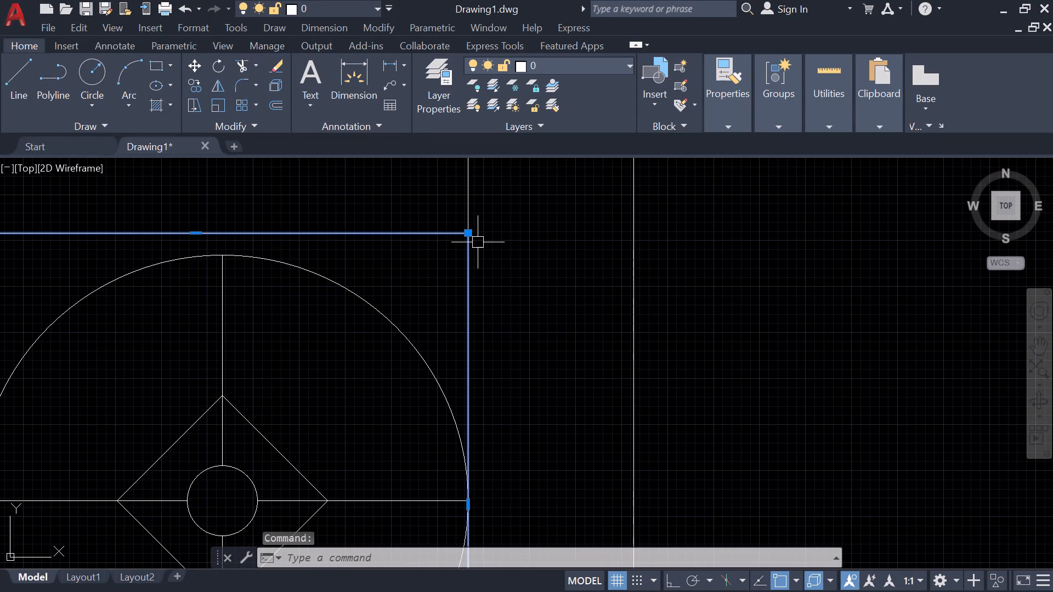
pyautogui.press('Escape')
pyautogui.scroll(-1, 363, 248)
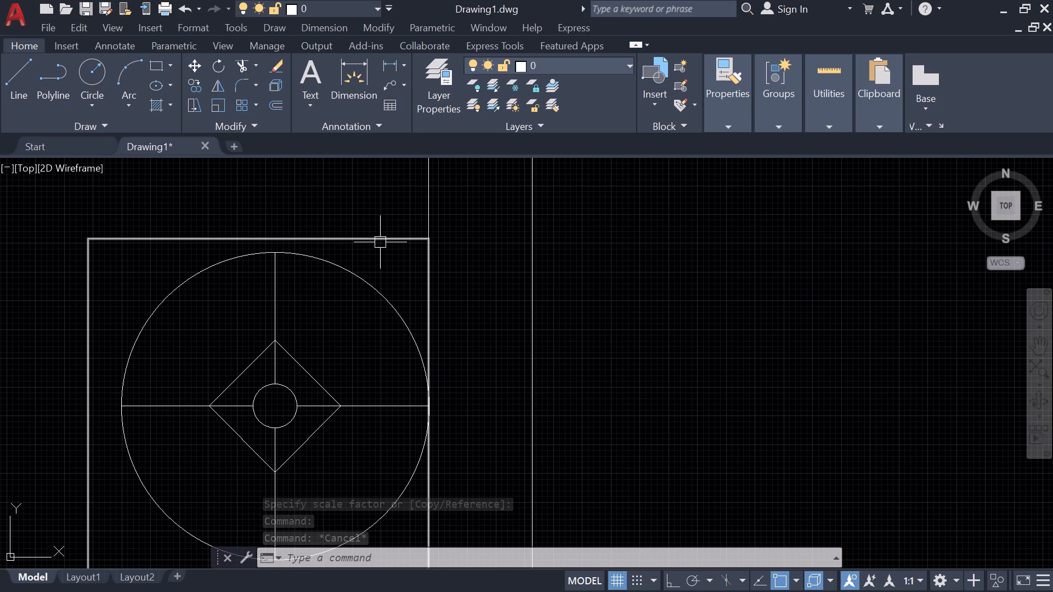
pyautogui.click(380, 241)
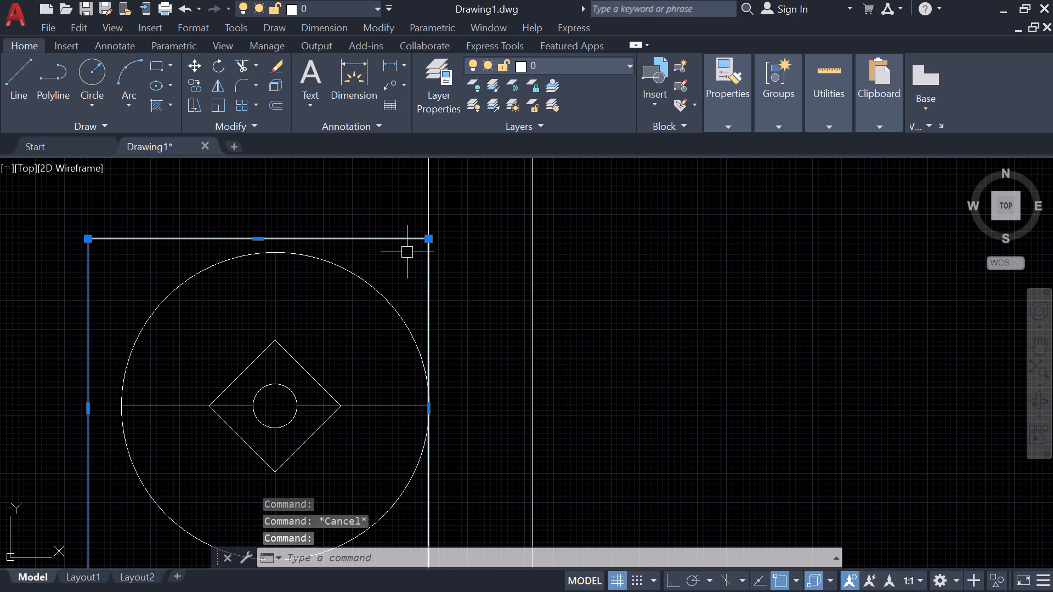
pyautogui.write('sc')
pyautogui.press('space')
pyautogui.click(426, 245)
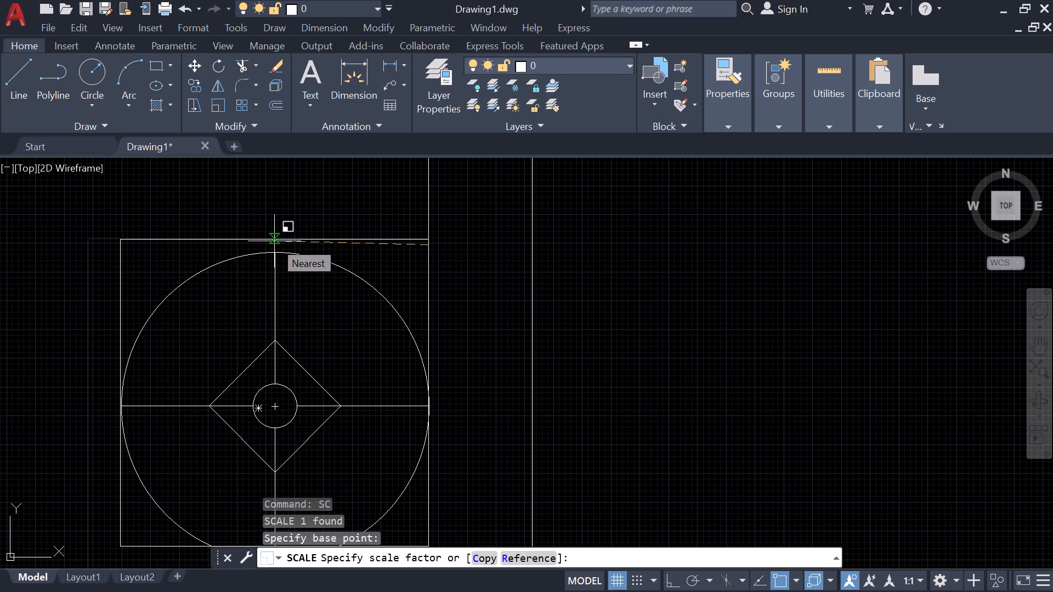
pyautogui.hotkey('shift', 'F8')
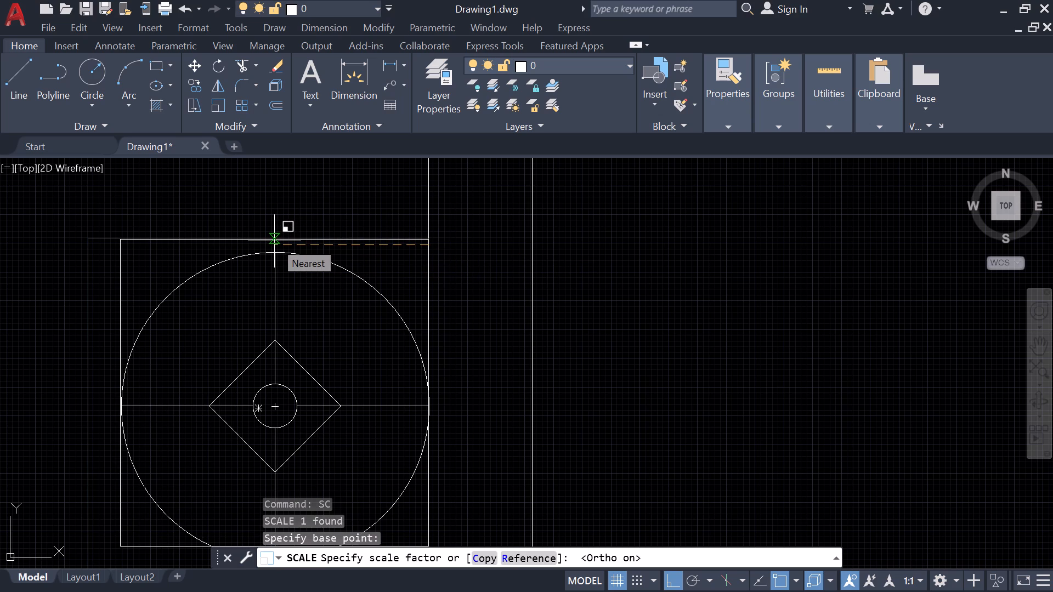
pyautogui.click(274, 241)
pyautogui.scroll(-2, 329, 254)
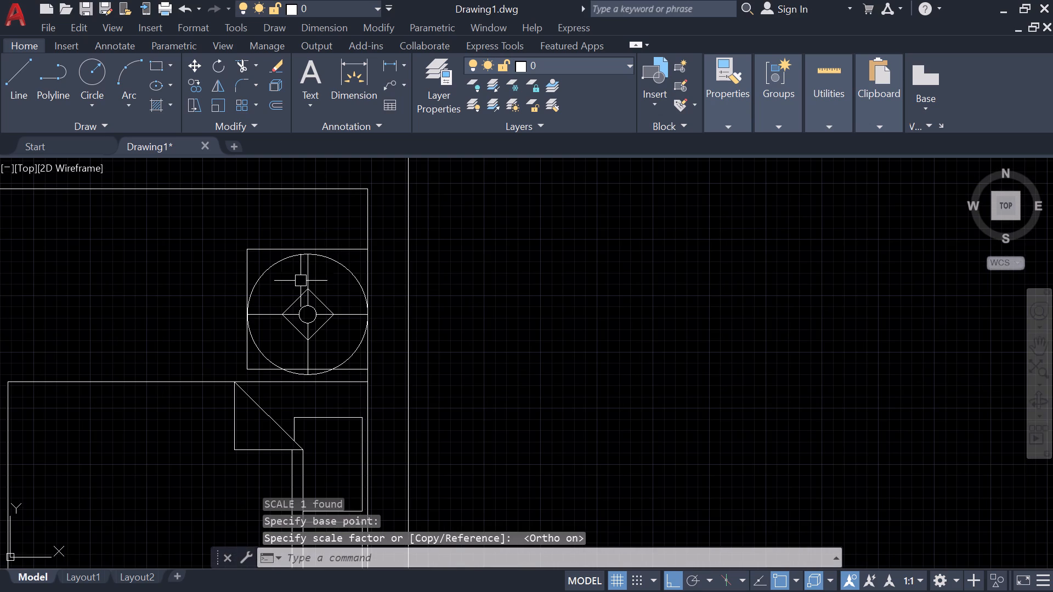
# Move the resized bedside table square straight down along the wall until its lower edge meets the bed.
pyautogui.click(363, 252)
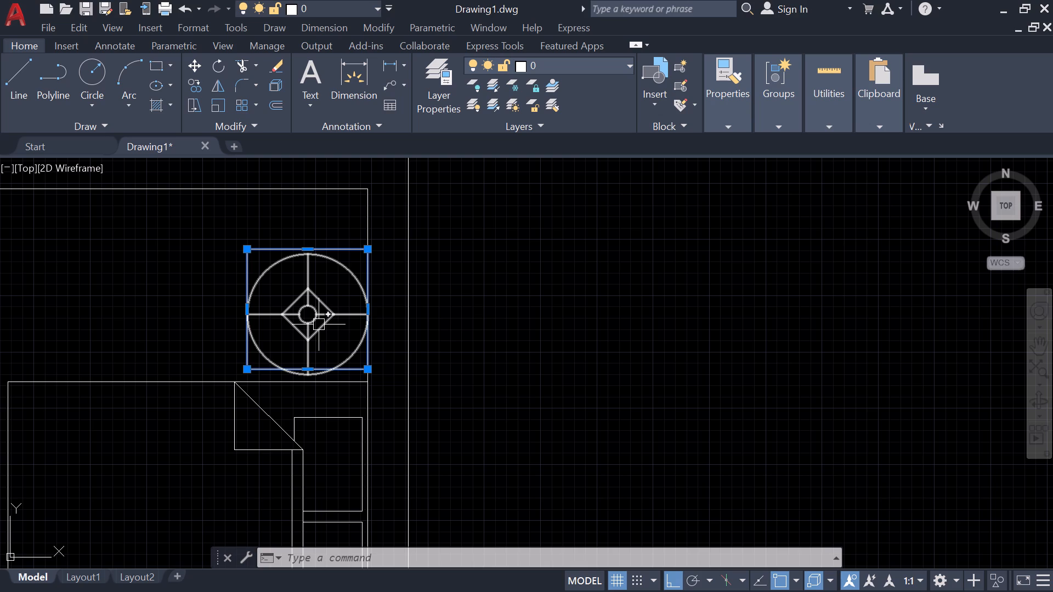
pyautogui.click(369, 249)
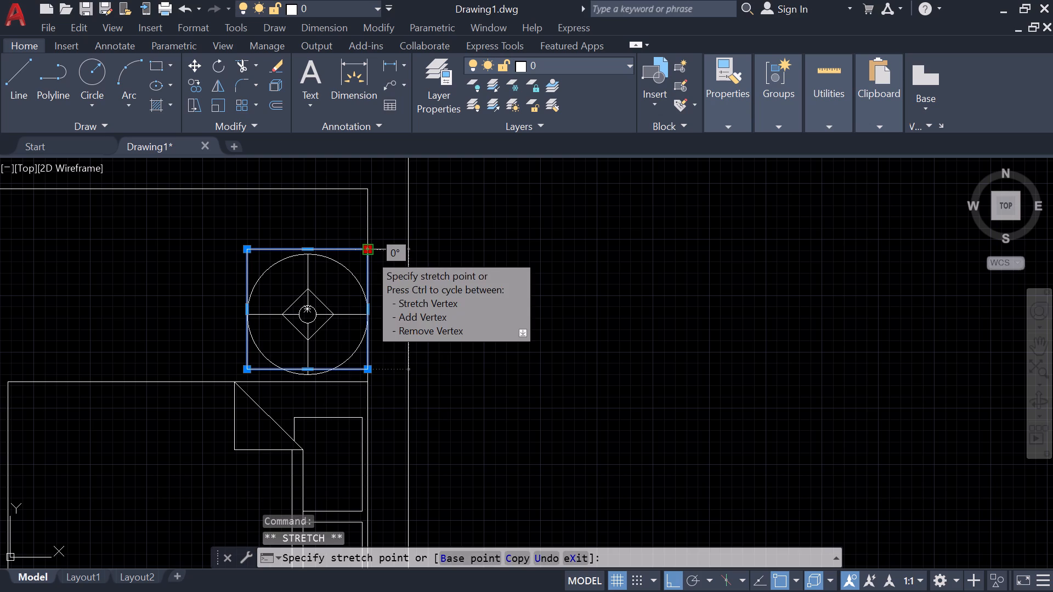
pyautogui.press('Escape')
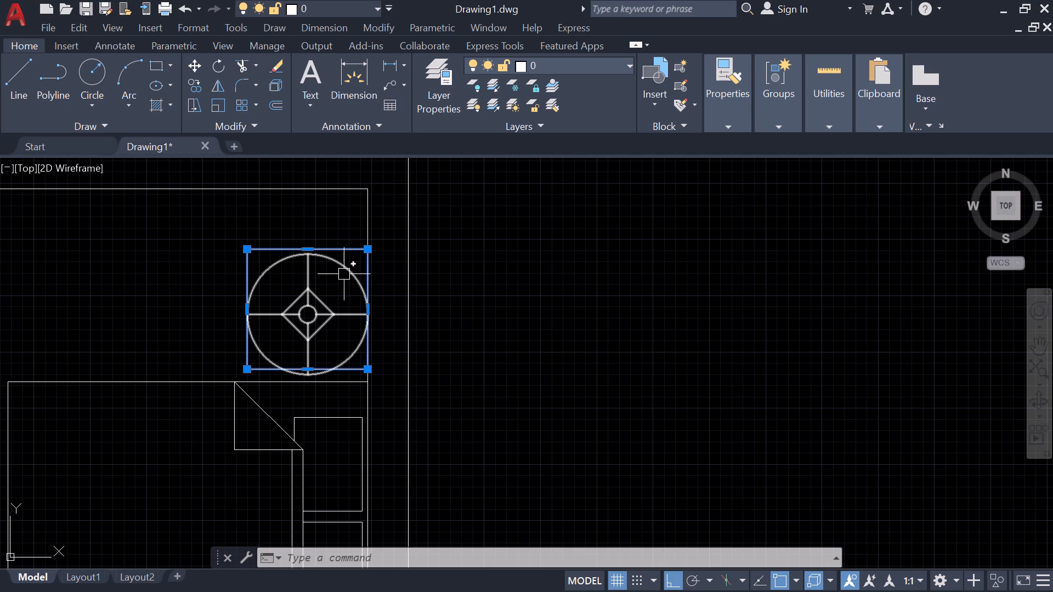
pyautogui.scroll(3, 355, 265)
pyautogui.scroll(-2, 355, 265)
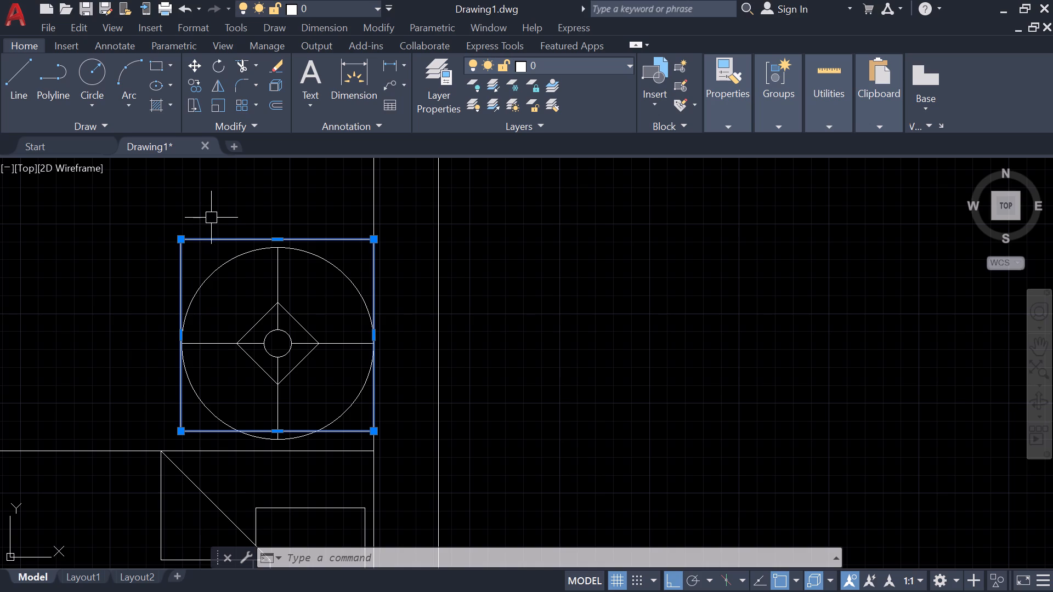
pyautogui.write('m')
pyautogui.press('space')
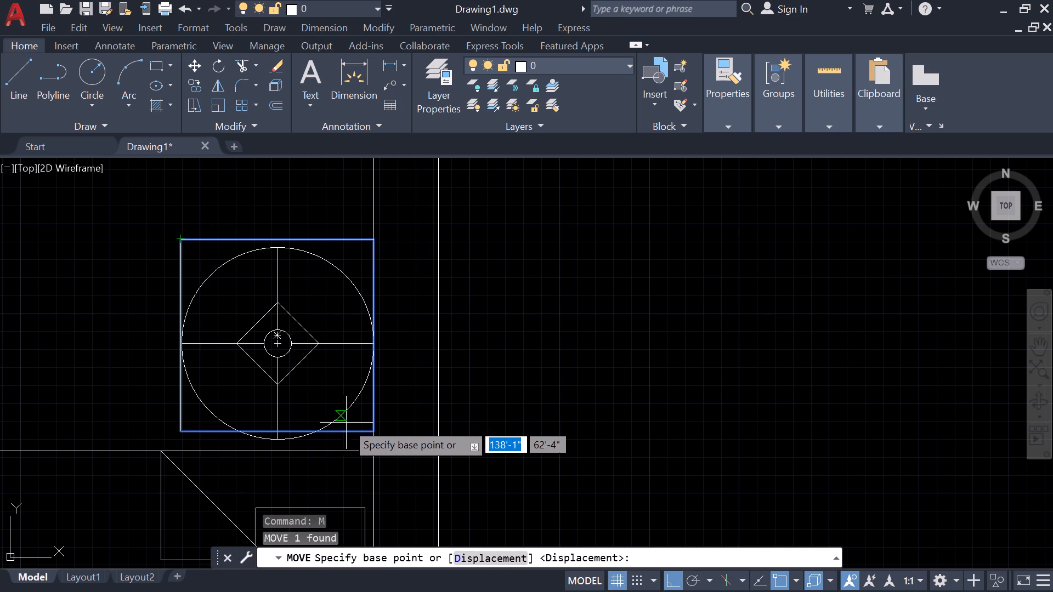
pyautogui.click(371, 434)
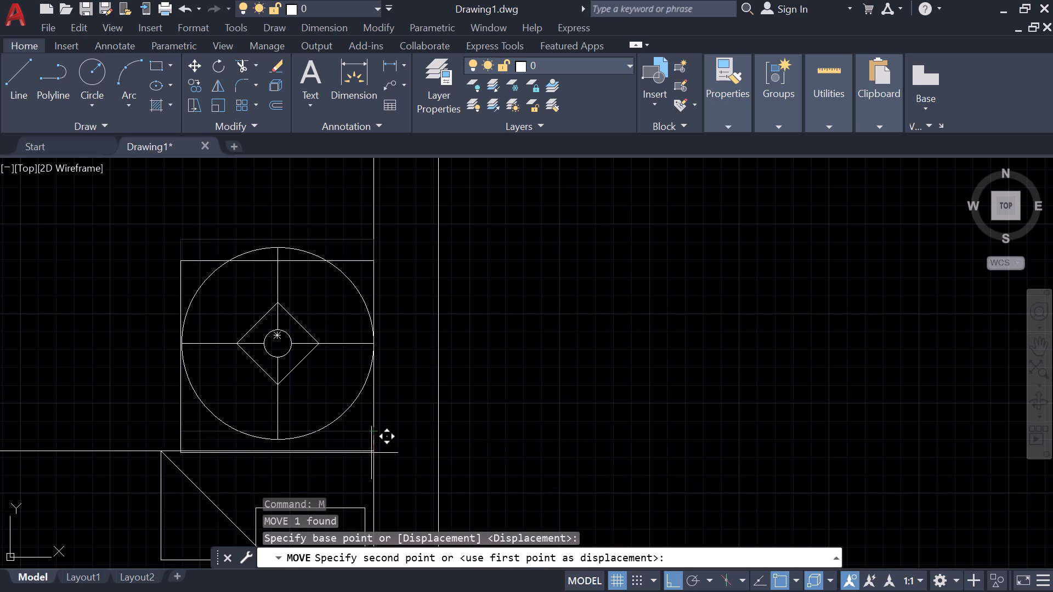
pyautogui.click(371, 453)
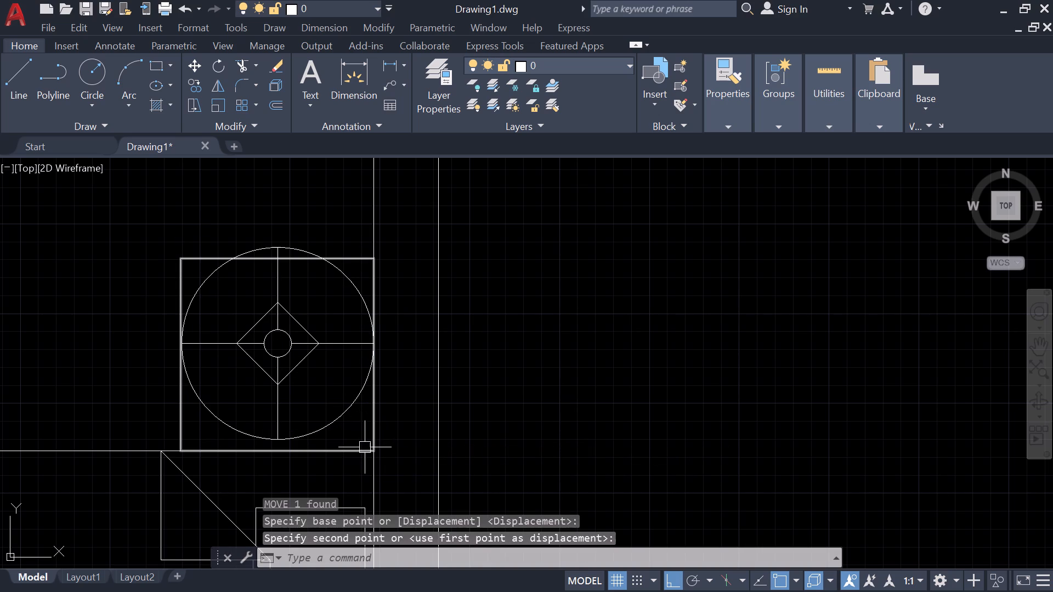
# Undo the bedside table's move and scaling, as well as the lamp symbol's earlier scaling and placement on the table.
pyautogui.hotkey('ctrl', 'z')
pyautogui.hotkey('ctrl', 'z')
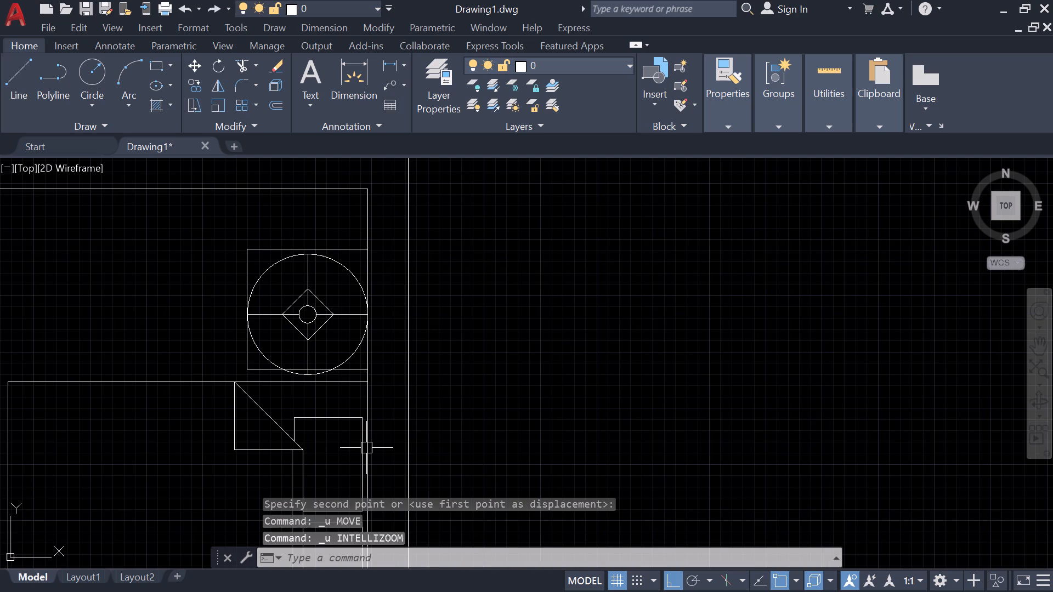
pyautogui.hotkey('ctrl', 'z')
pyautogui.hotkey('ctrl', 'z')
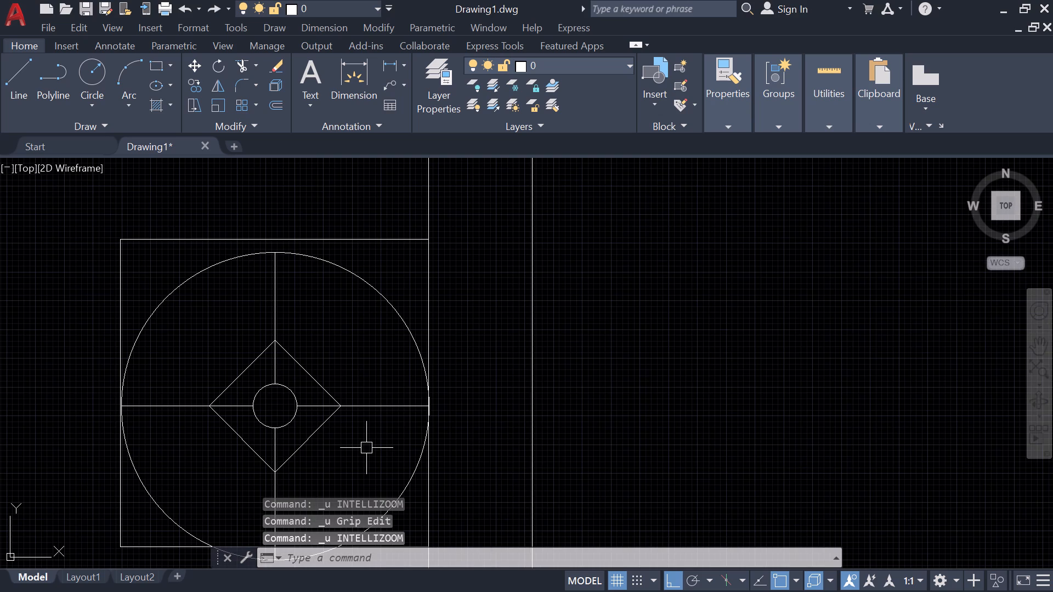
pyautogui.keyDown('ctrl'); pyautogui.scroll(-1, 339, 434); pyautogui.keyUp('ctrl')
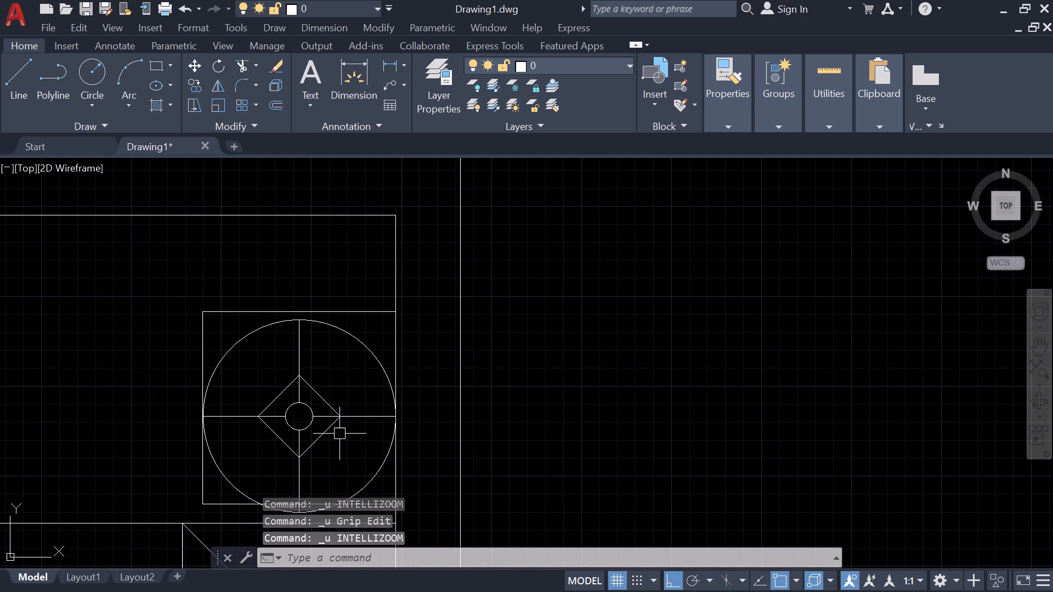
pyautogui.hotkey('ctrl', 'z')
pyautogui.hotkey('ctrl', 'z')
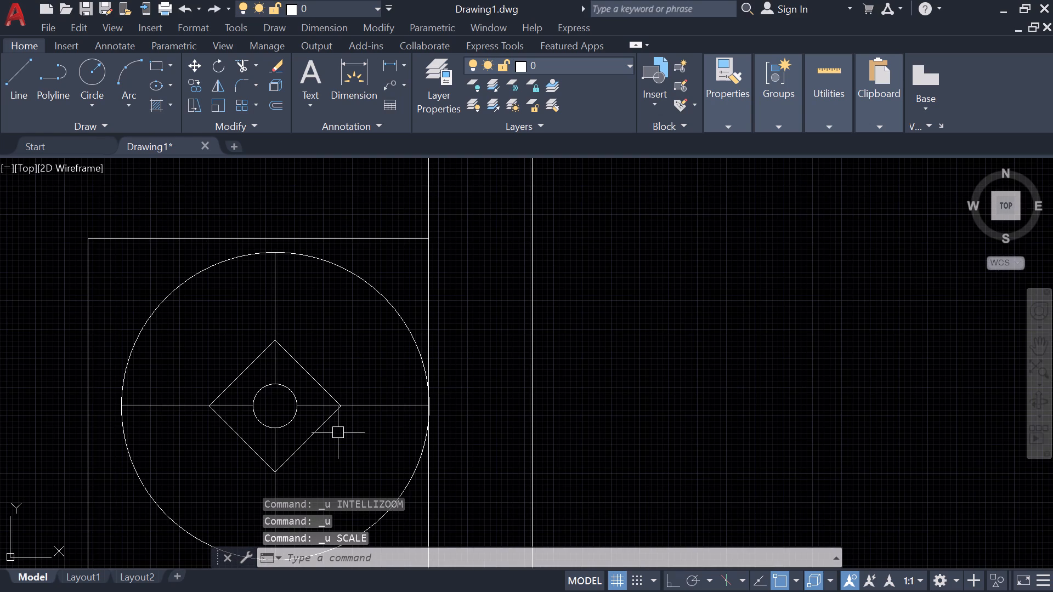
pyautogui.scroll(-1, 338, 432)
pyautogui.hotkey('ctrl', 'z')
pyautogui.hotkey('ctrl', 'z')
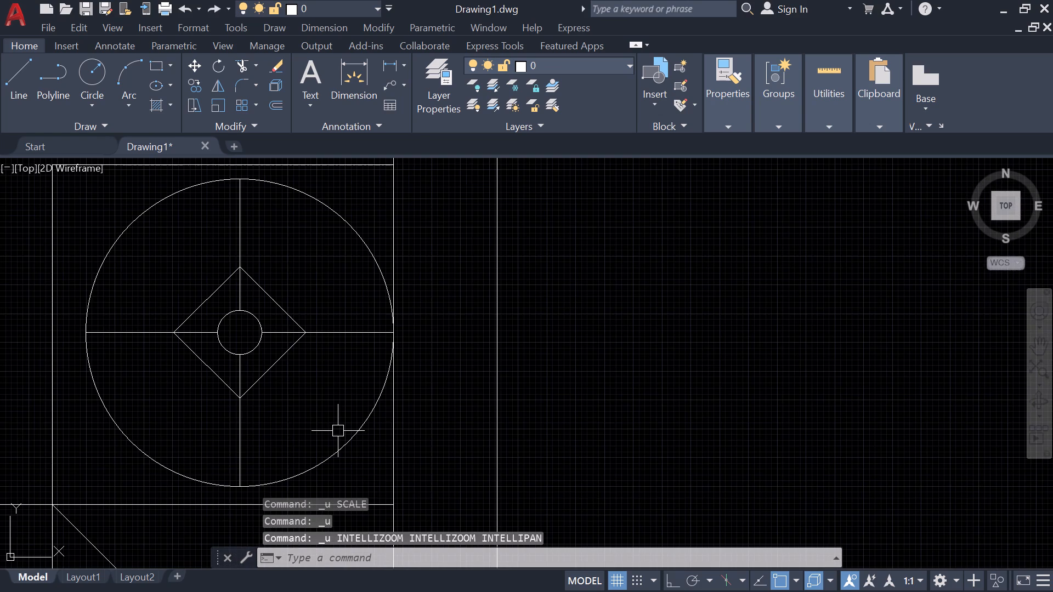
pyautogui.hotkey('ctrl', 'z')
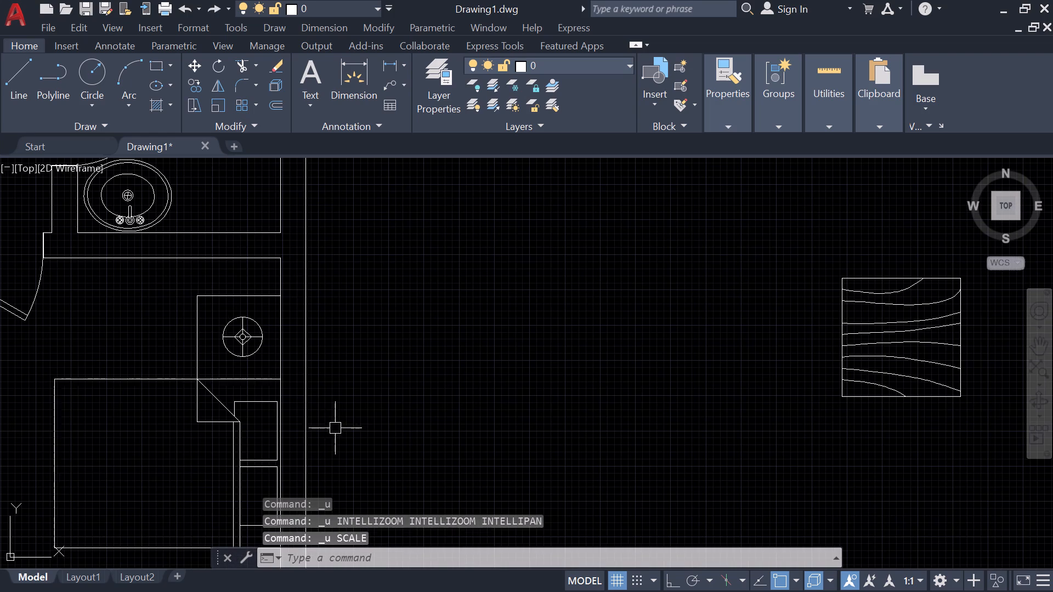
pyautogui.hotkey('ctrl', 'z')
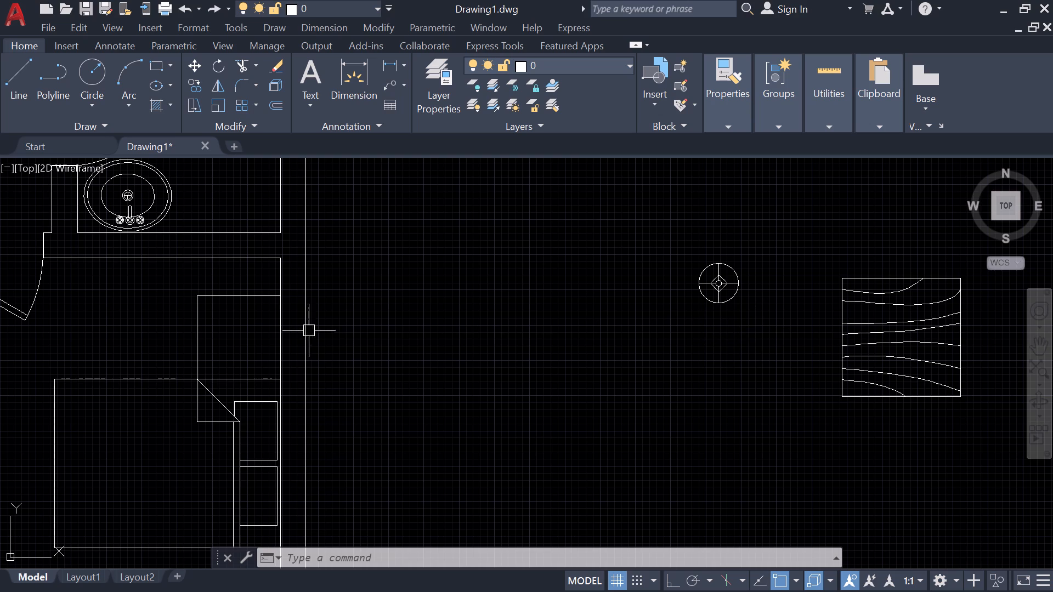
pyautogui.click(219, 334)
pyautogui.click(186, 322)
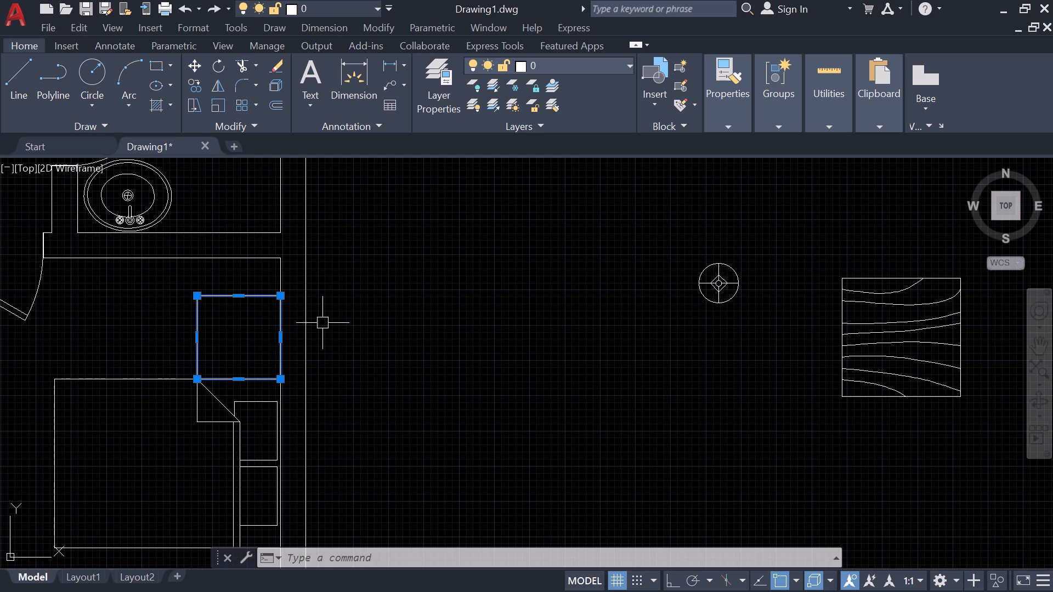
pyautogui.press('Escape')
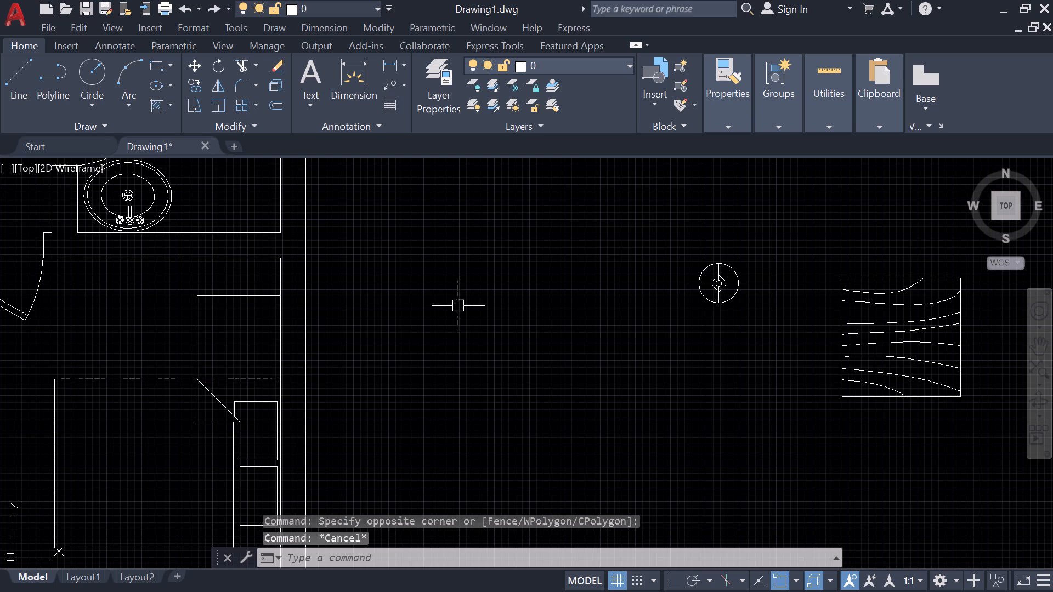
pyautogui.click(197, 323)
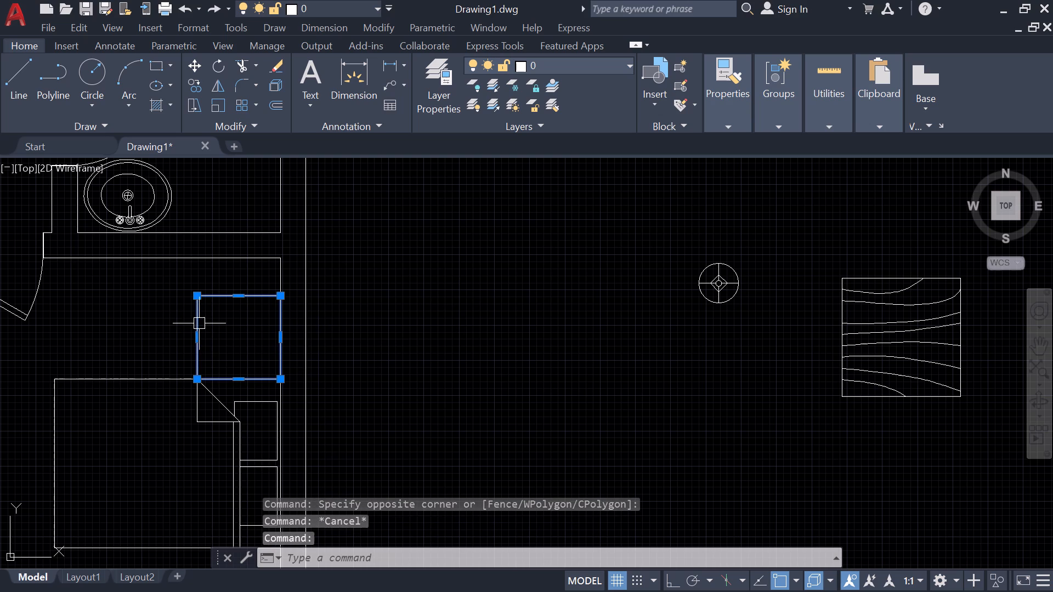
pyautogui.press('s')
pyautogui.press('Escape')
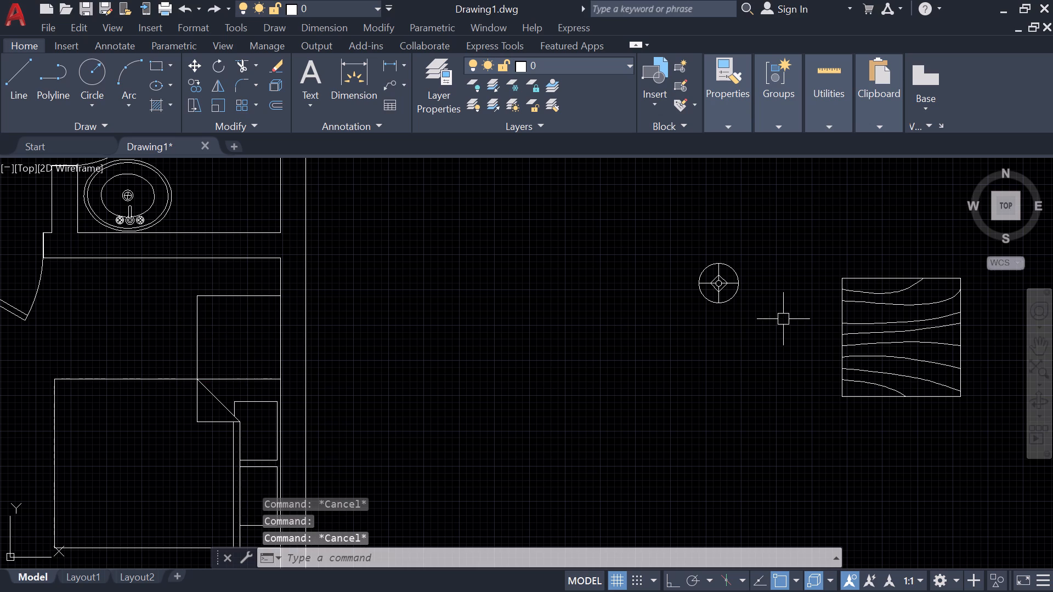
# Scale the circular lamp symbol outside the floor plan up from its center by a factor of about 2.
pyautogui.click(800, 324)
pyautogui.moveTo(697, 222); pyautogui.dragTo(697, 234)
pyautogui.press('s')
pyautogui.write('c')
pyautogui.press('space')
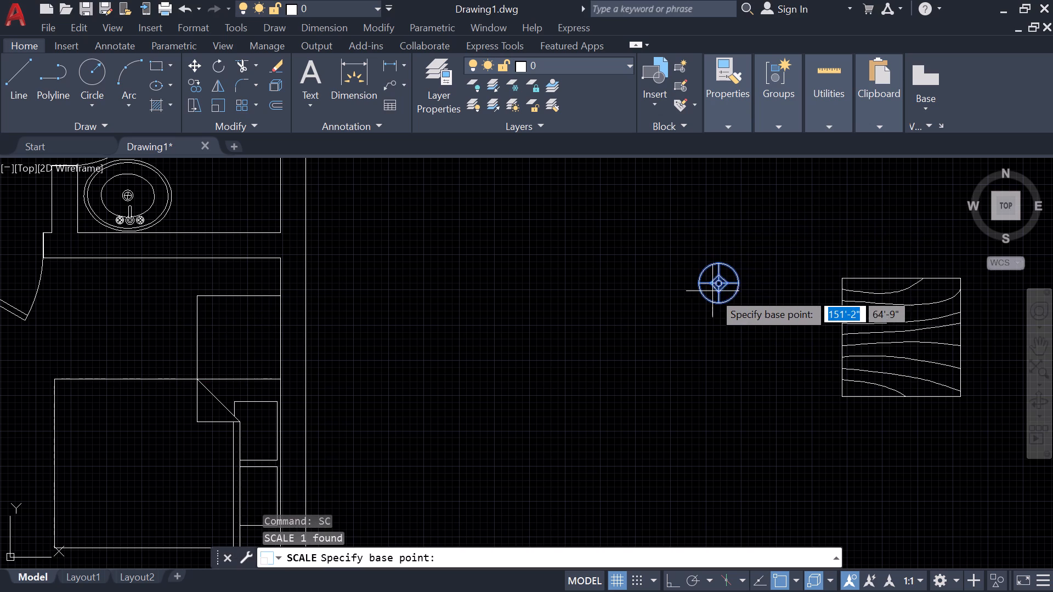
pyautogui.click(718, 283)
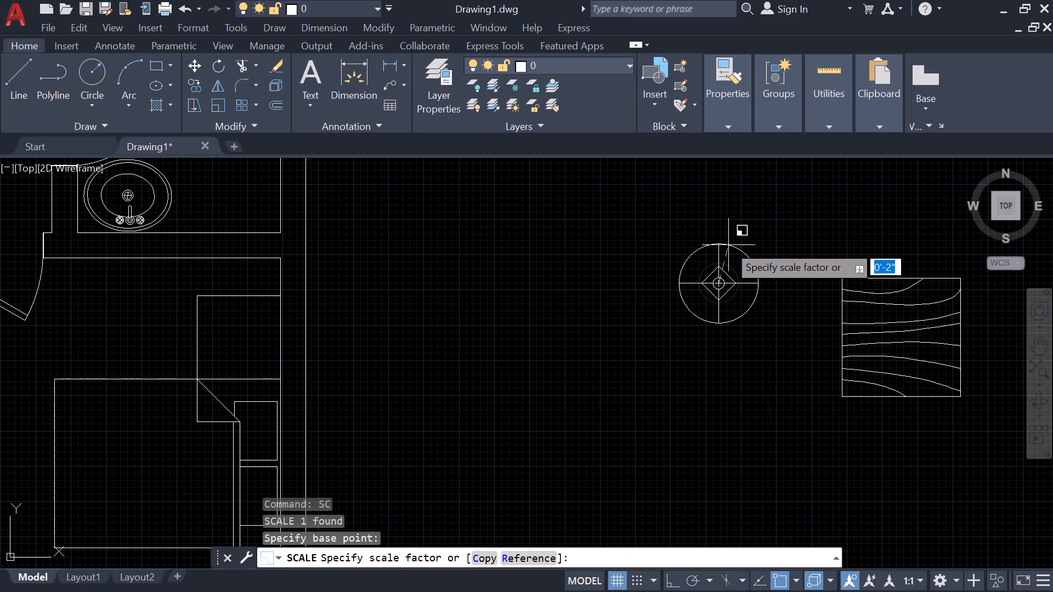
pyautogui.click(728, 245)
# Move the enlarged lamp symbol by its center onto the center of the square bedside table beside the bed.
pyautogui.click(750, 341)
pyautogui.click(729, 264)
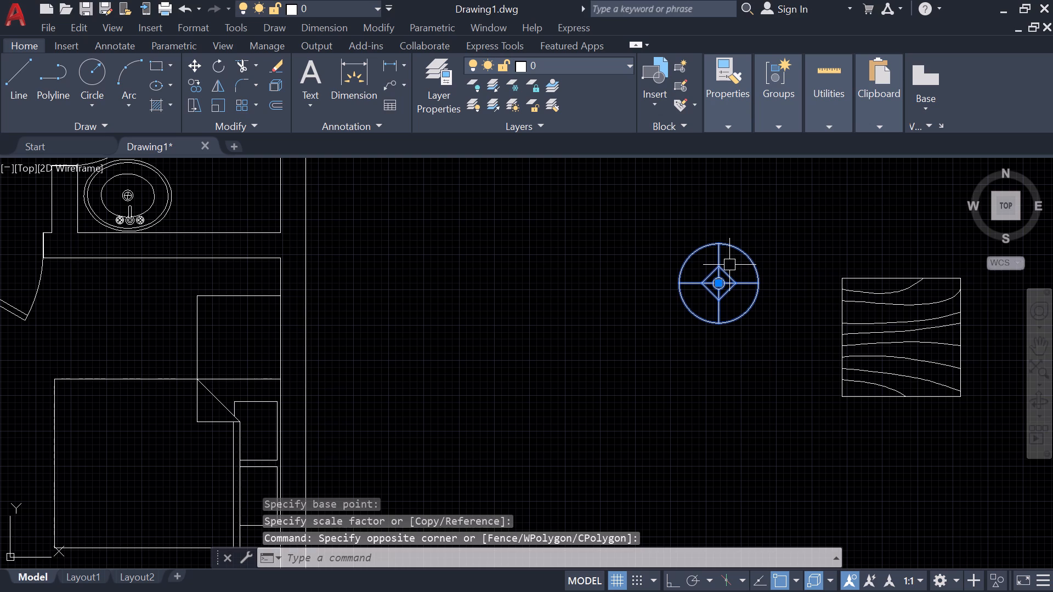
pyautogui.write('m')
pyautogui.press('space')
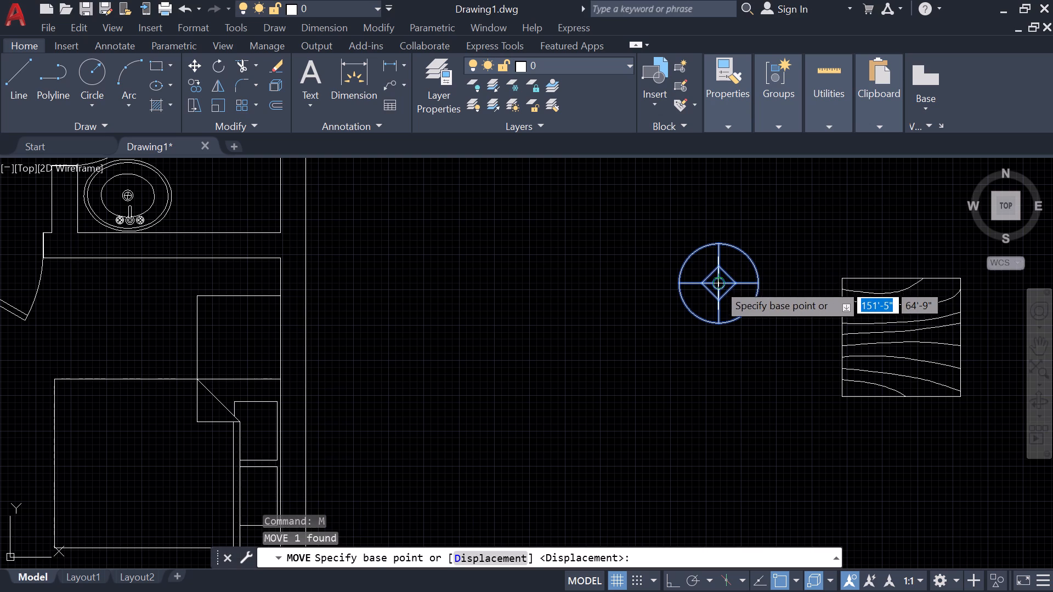
pyautogui.click(718, 283)
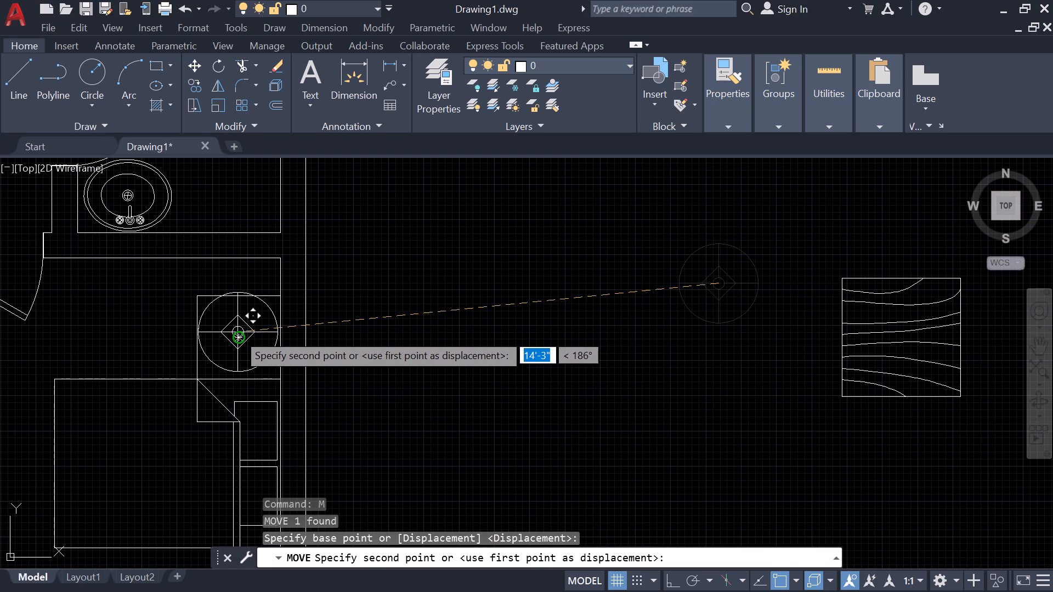
pyautogui.click(237, 338)
# Copy the bedside table with its lamp symbol, by its center, to the opposite side of the same bed.
pyautogui.moveTo(155, 332); pyautogui.dragTo(162, 332)
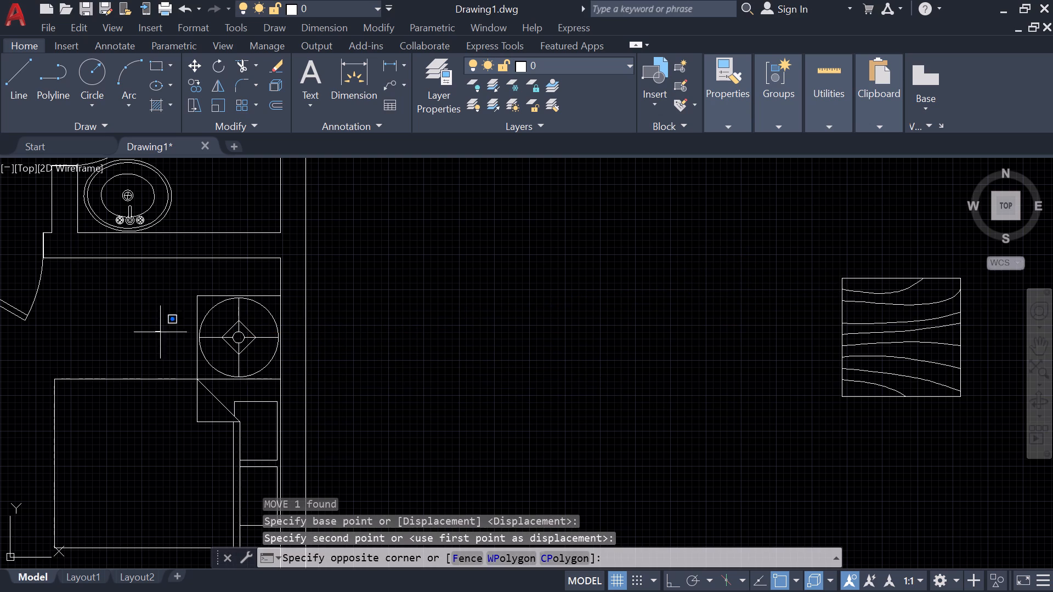
pyautogui.moveTo(162, 332); pyautogui.dragTo(162, 332)
pyautogui.click(257, 332)
pyautogui.click(183, 276)
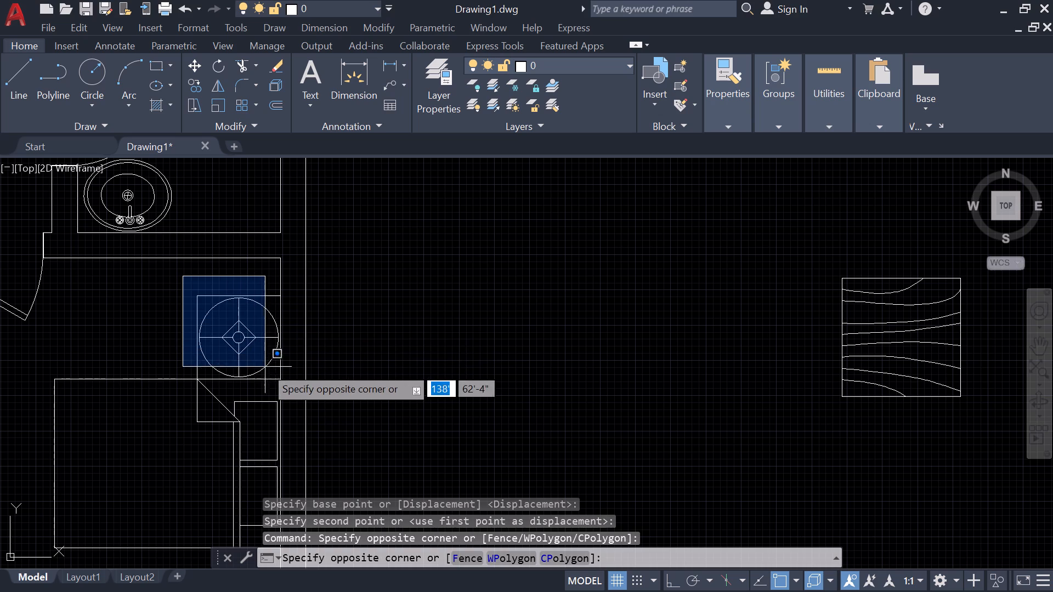
pyautogui.click(281, 381)
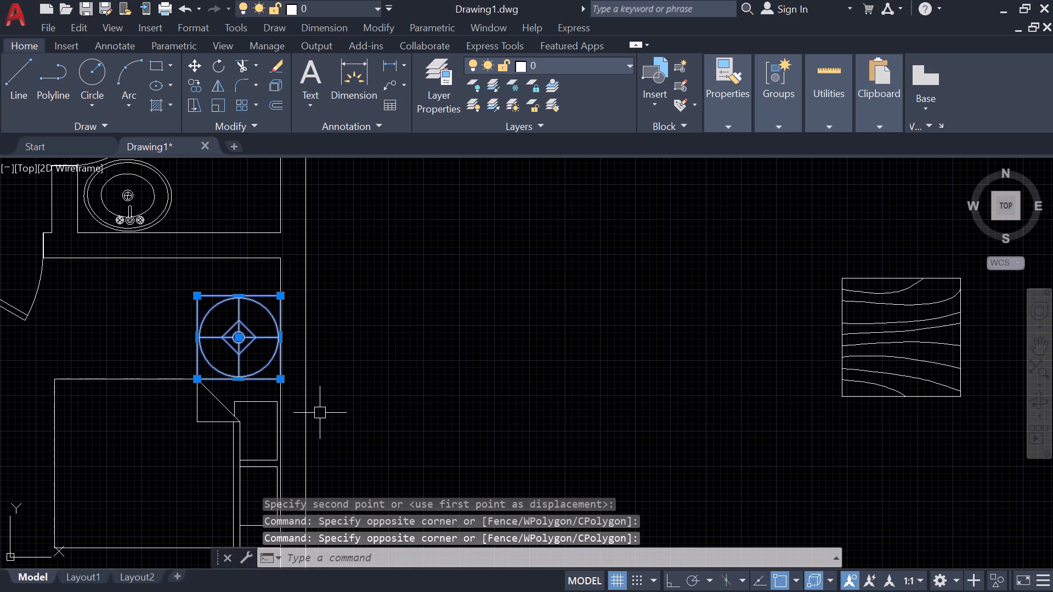
pyautogui.write('co')
pyautogui.press('space')
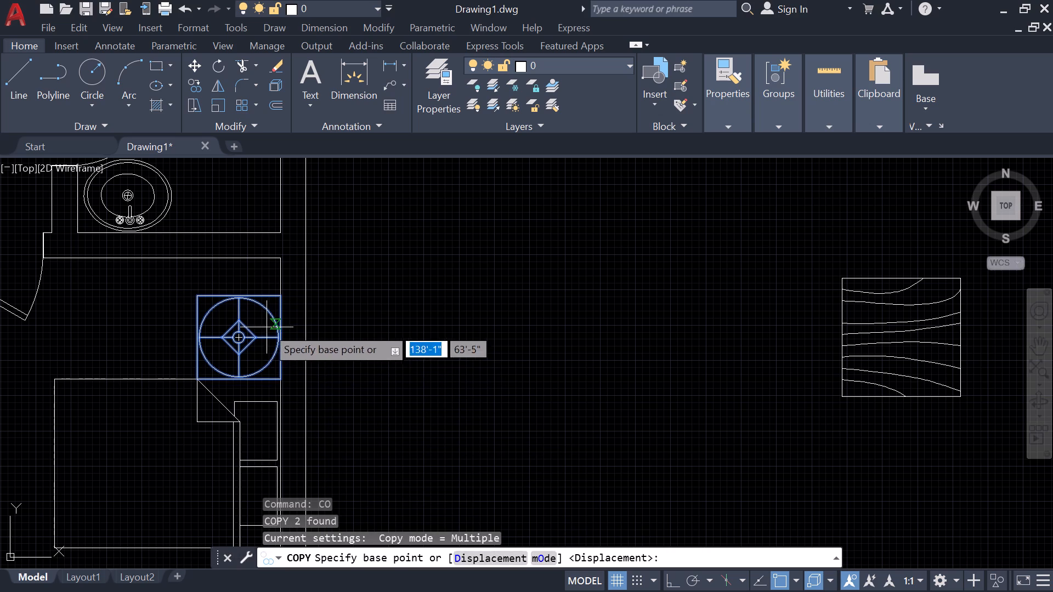
pyautogui.click(240, 339)
pyautogui.scroll(-1, 226, 418)
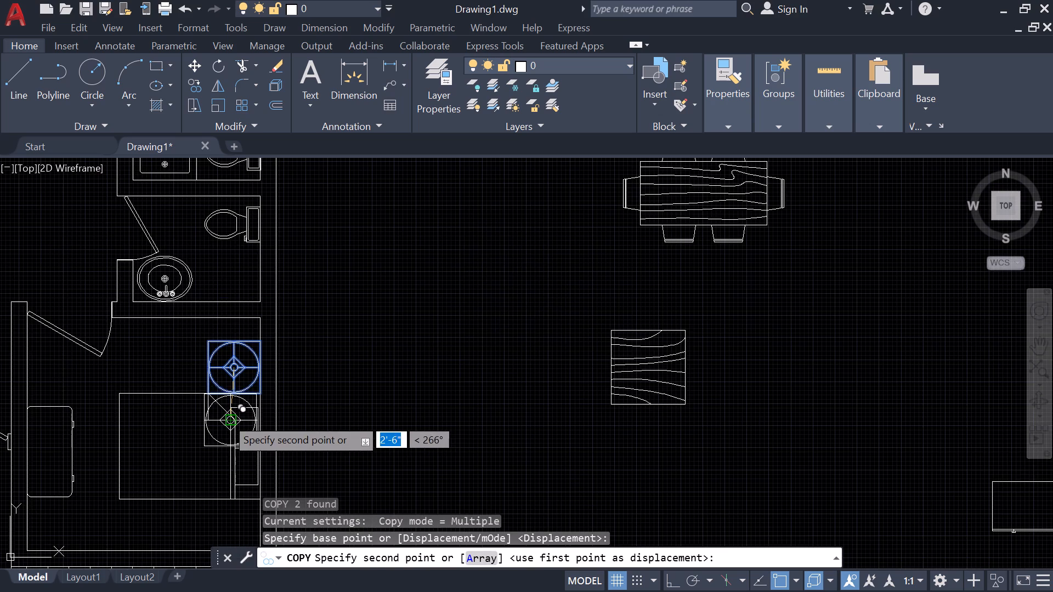
pyautogui.moveTo(252, 374); pyautogui.dragTo(276, 236, button='middle')
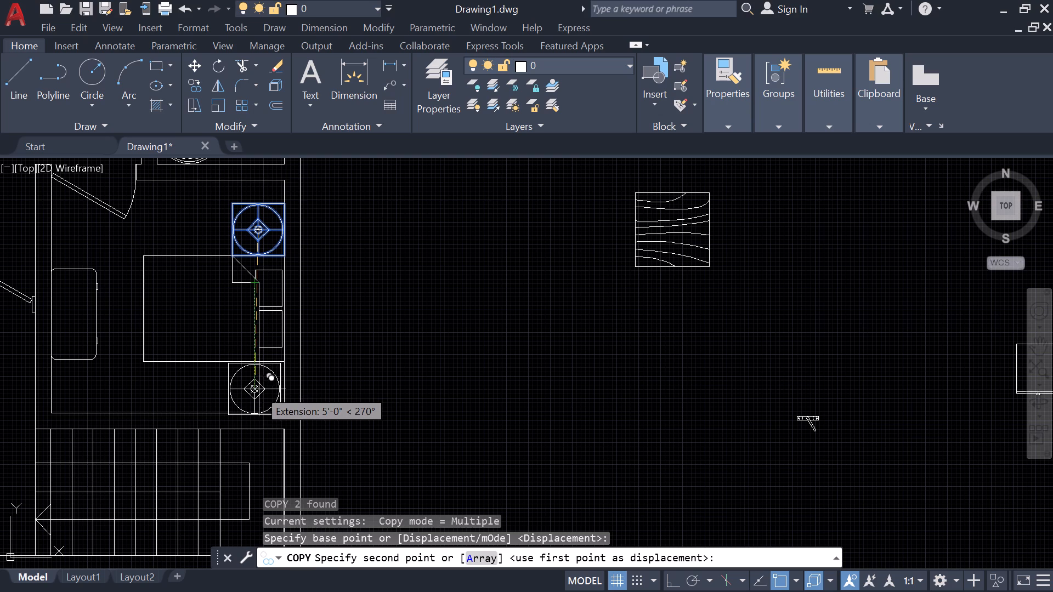
pyautogui.click(256, 388)
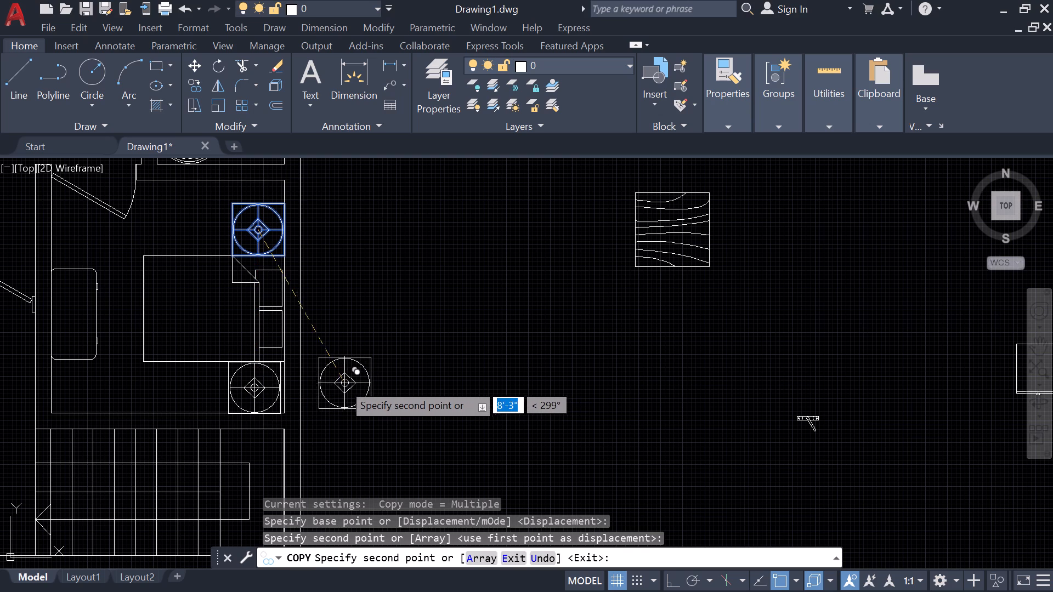
# Undo that copy and instead place the table-and-lamp copy in the upper bedroom, between the bed's lower edge and the outer wall.
pyautogui.hotkey('ctrl', 'z')
pyautogui.scroll(-2, 160, 299)
pyautogui.moveTo(145, 266); pyautogui.dragTo(154, 504, button='middle')
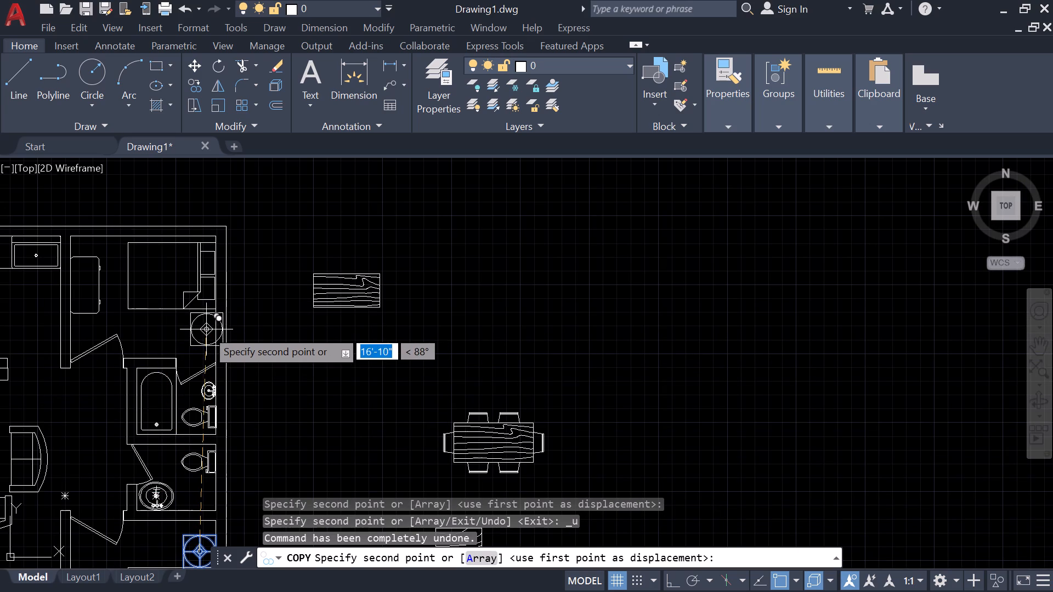
pyautogui.scroll(3, 195, 327)
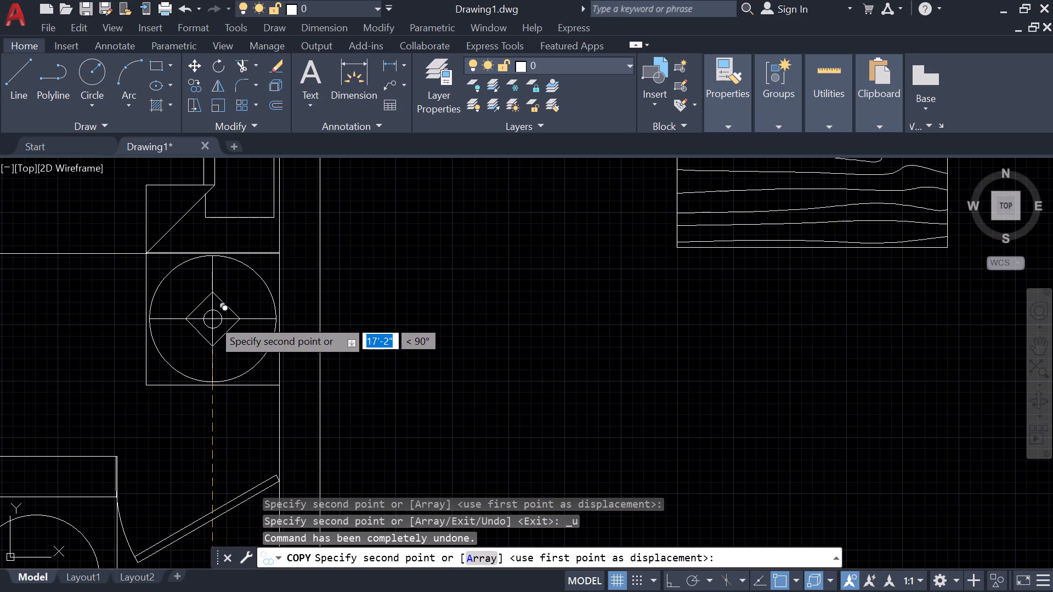
pyautogui.click(212, 320)
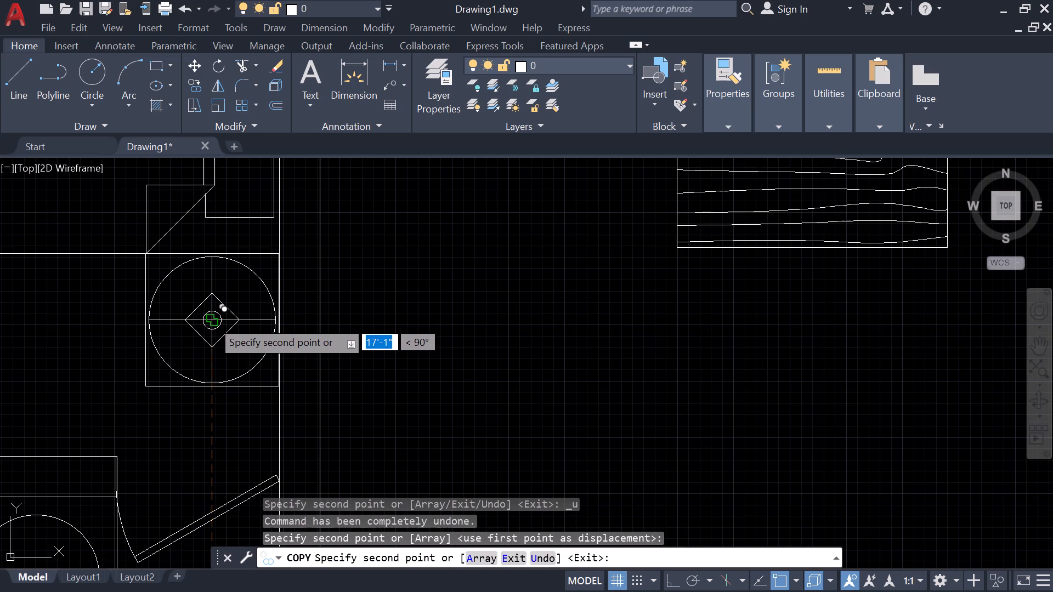
pyautogui.scroll(-2, 135, 320)
pyautogui.moveTo(135, 322); pyautogui.dragTo(462, 334, button='middle')
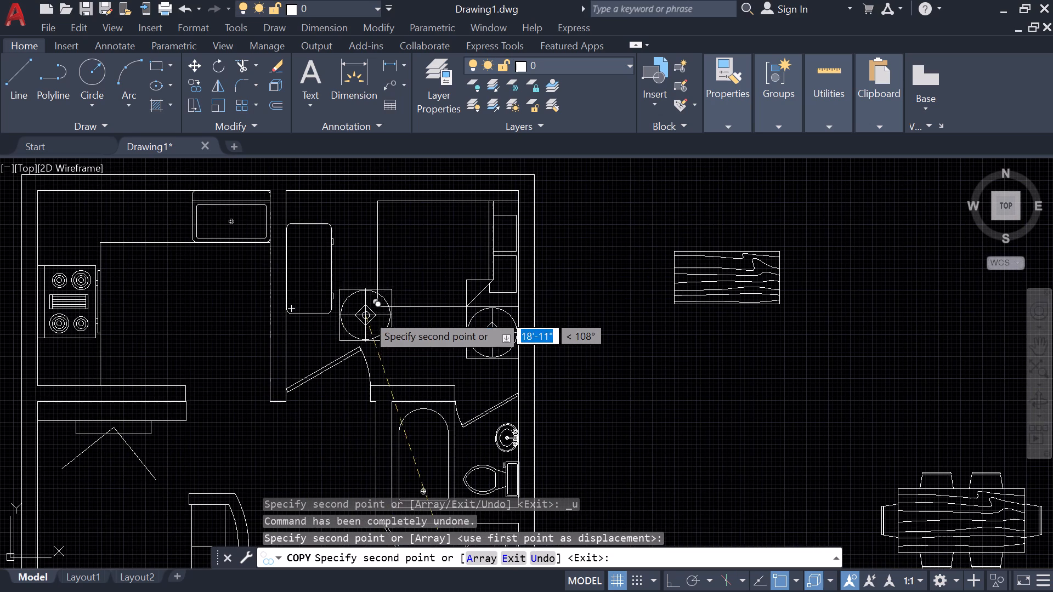
pyautogui.scroll(-1, 466, 357)
pyautogui.moveTo(460, 363); pyautogui.dragTo(507, 184, button='middle')
pyautogui.scroll(-1, 474, 338)
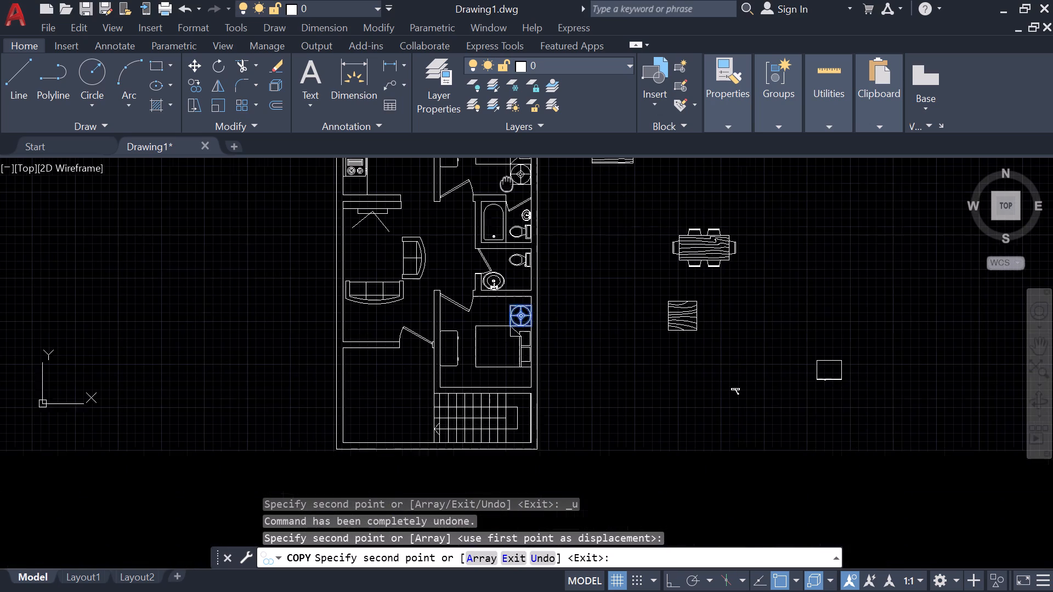
pyautogui.press('Escape')
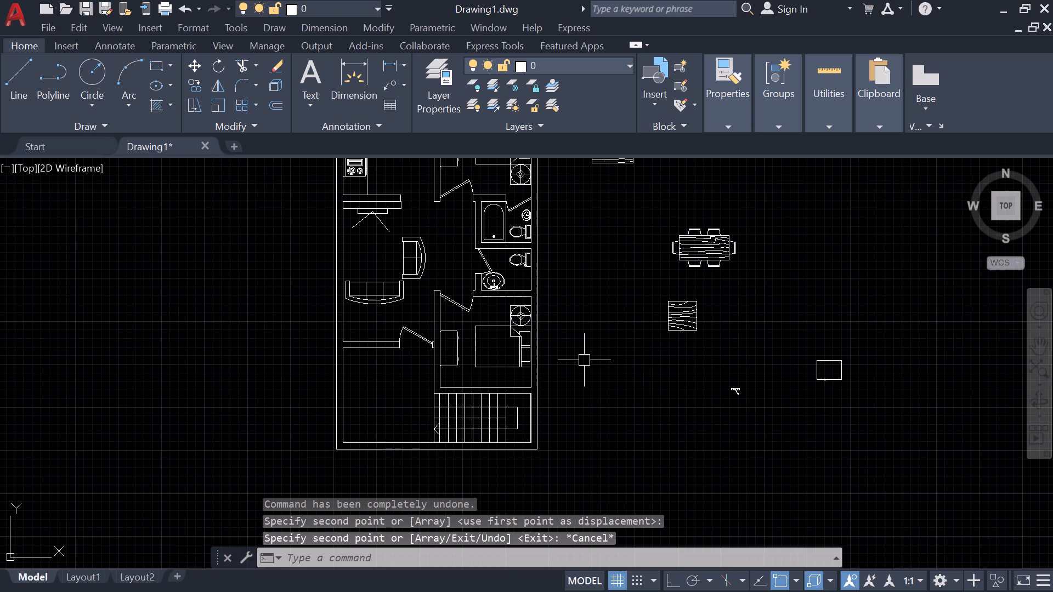
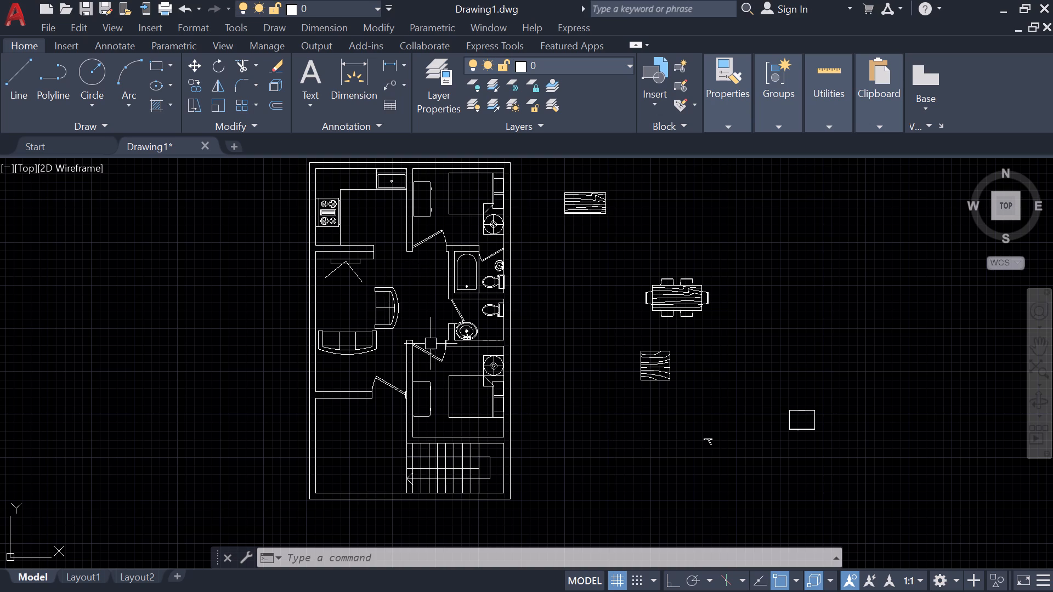
# Select the wood-grained dining table with six chairs that lies outside the floor plan.
pyautogui.scroll(2, 423, 286)
pyautogui.scroll(-2, 766, 309)
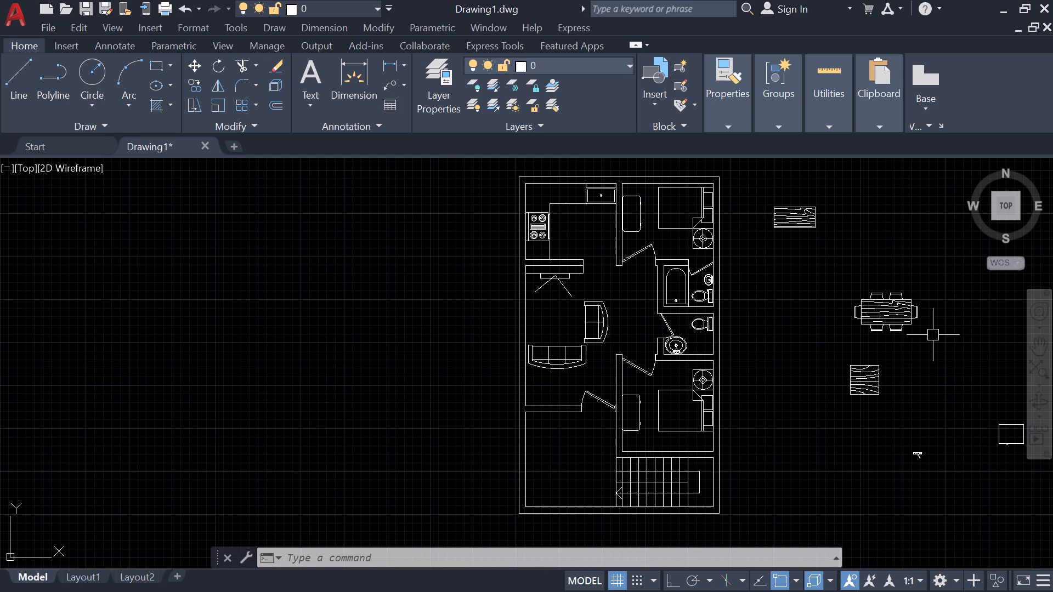
pyautogui.click(934, 335)
pyautogui.click(829, 282)
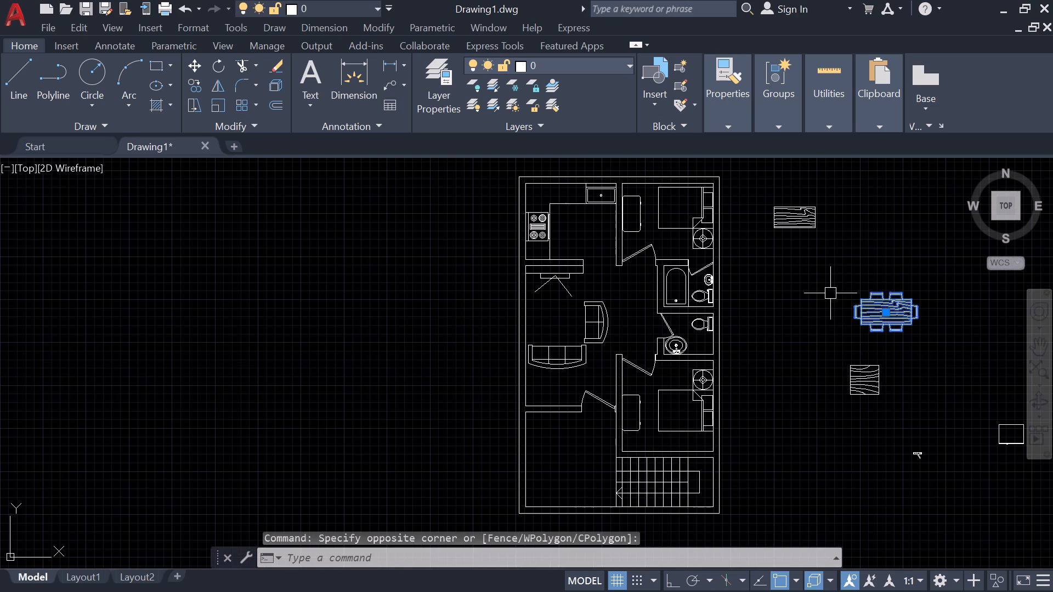
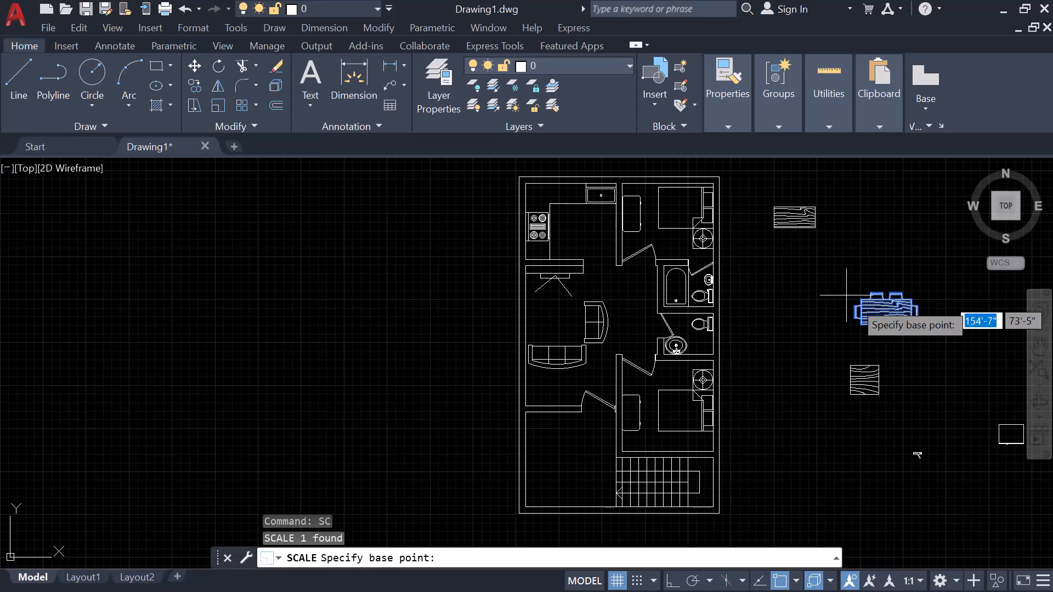
# Scale the dining table set down slightly, using the tabletop's lower-left corner as the base point.
pyautogui.scroll(2, 883, 322)
pyautogui.click(825, 328)
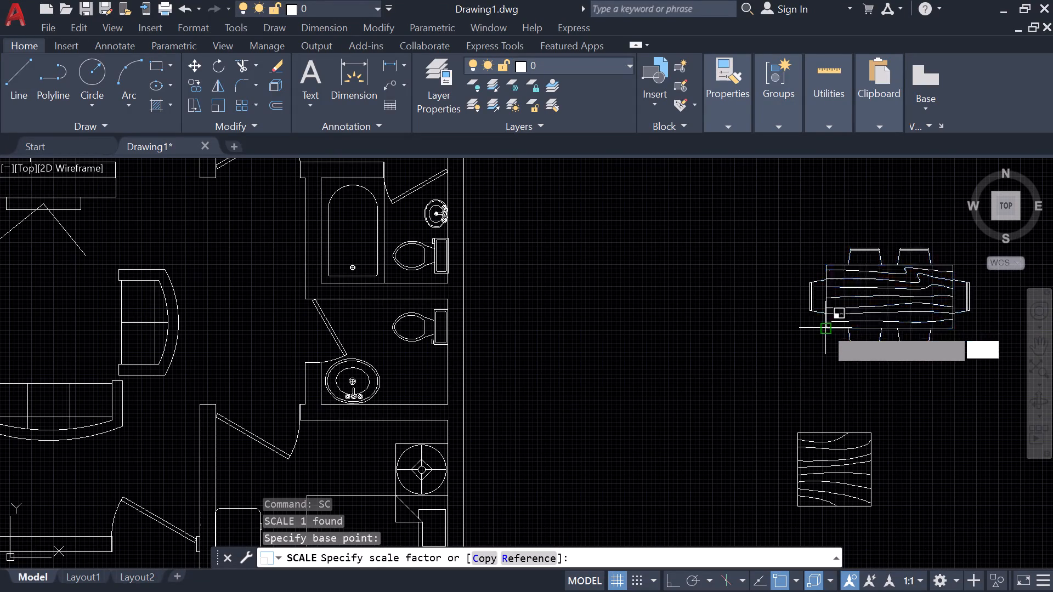
pyautogui.click(885, 312)
# Rotate the dining table set 270° about a point near its centre, with Ortho on, so it stands vertically.
pyautogui.click(950, 345)
pyautogui.click(881, 297)
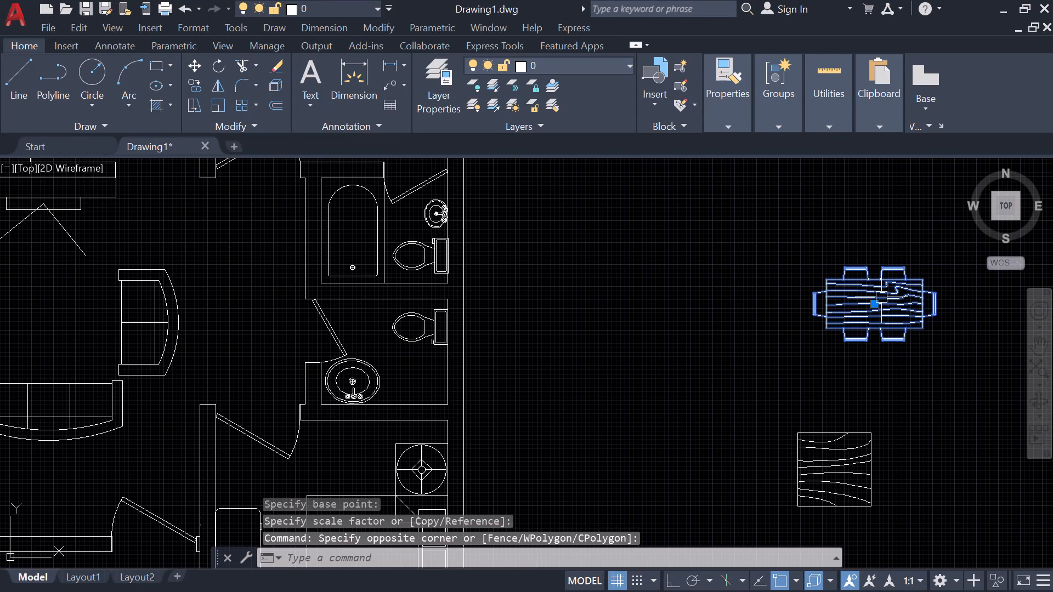
pyautogui.write('ro')
pyautogui.press('Return')
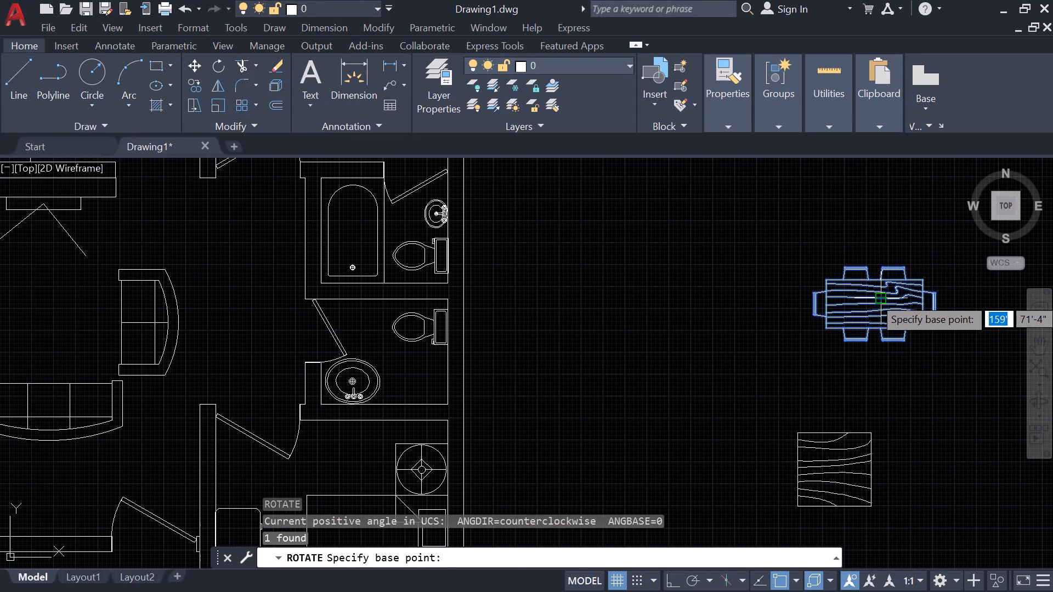
pyautogui.click(881, 297)
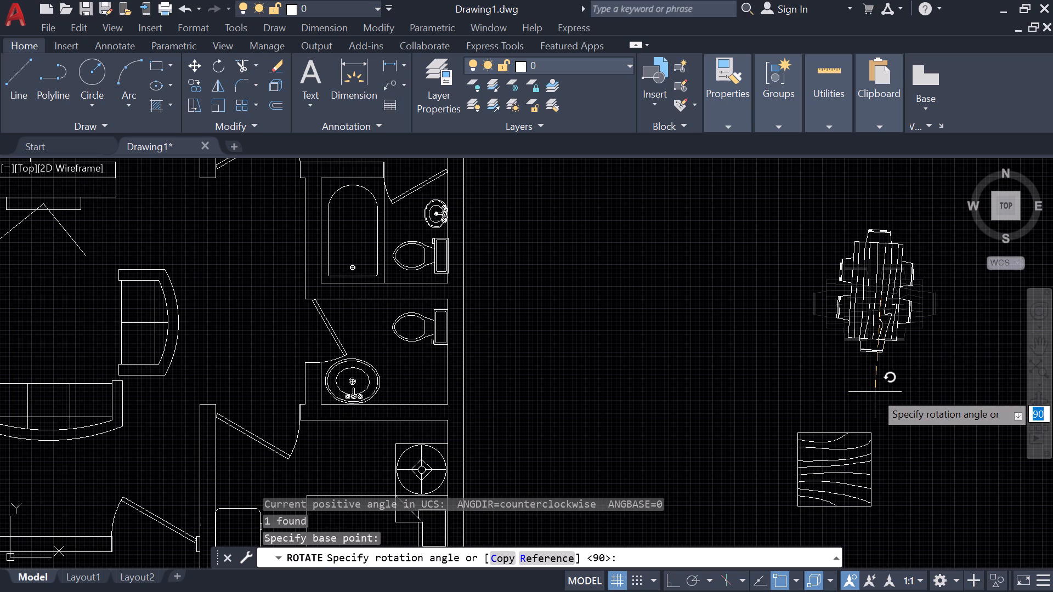
pyautogui.hotkey('shift', 'F8')
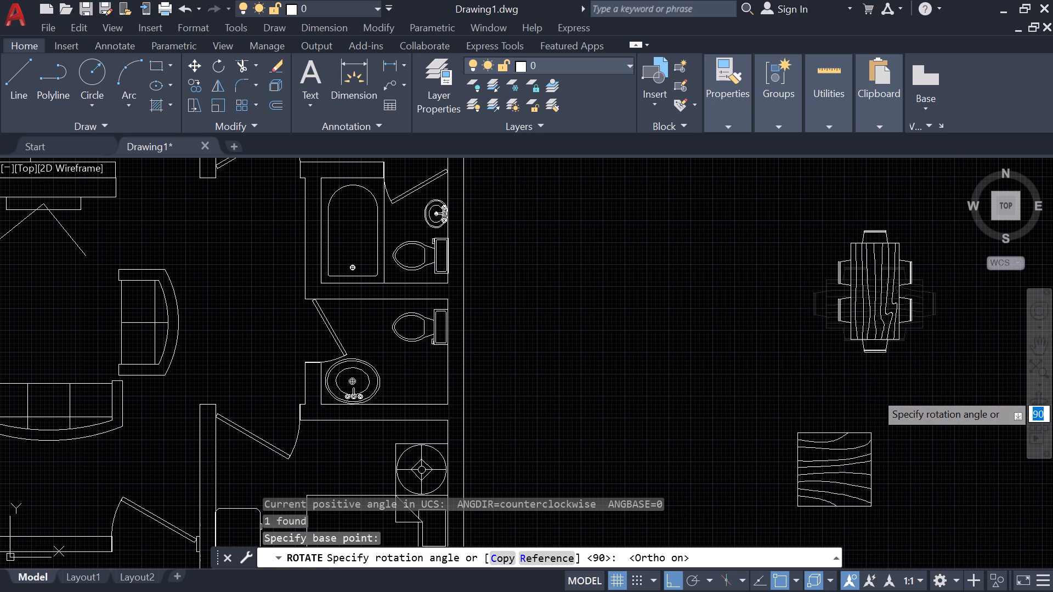
pyautogui.click(887, 384)
# Move the rotated dining table set horizontally into the floor plan, between the two-seat sofa and the bathrooms.
pyautogui.click(923, 390)
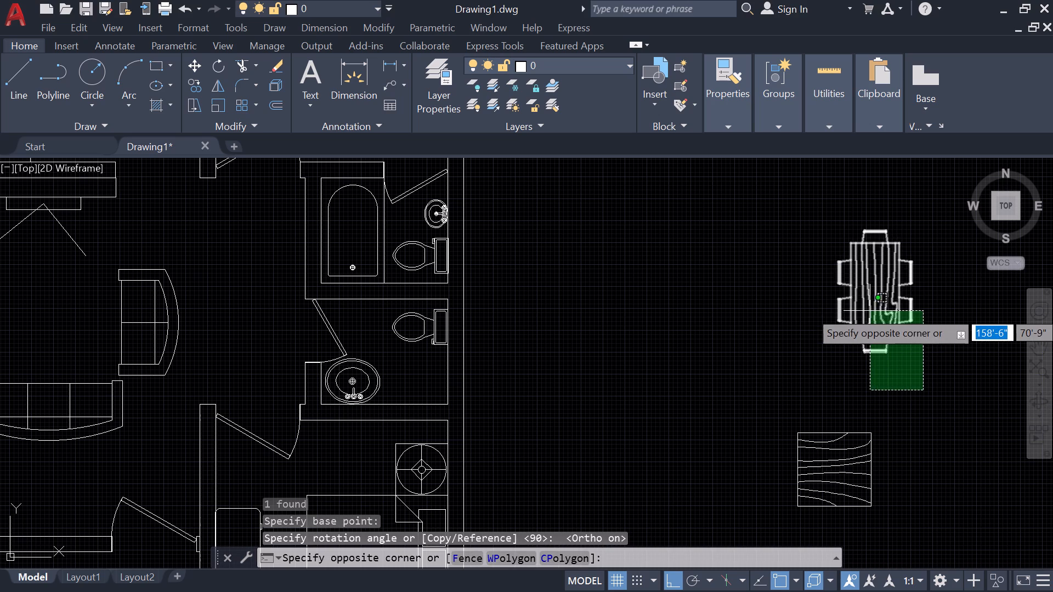
pyautogui.click(870, 311)
pyautogui.write('m')
pyautogui.press('space')
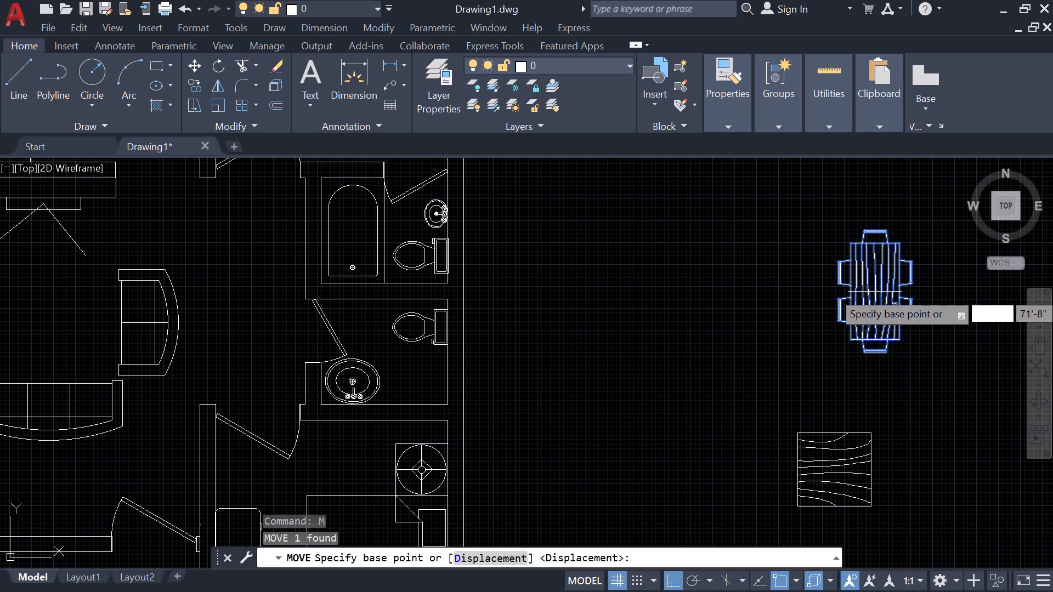
pyautogui.click(876, 292)
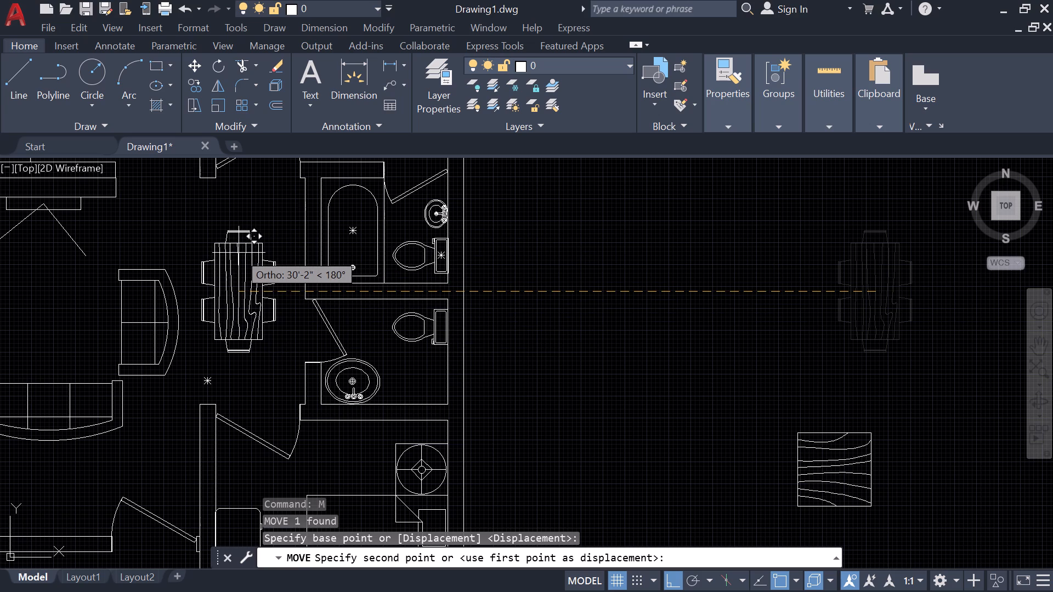
pyautogui.click(231, 253)
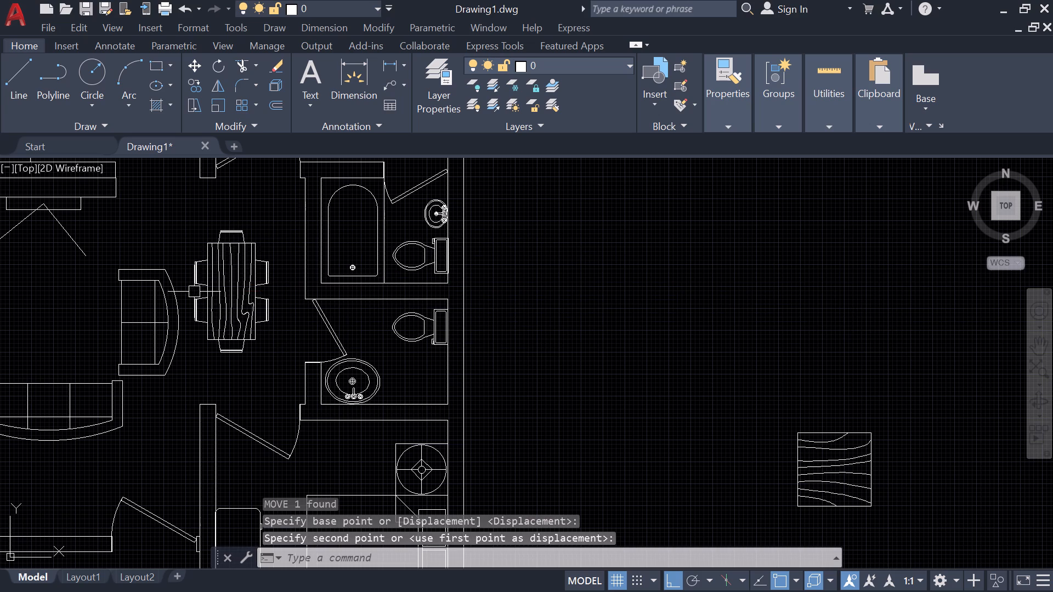
# Rotate the two-seat sofa beside the dining table 180° about its lower end.
pyautogui.click(151, 321)
pyautogui.write('ro')
pyautogui.press('space')
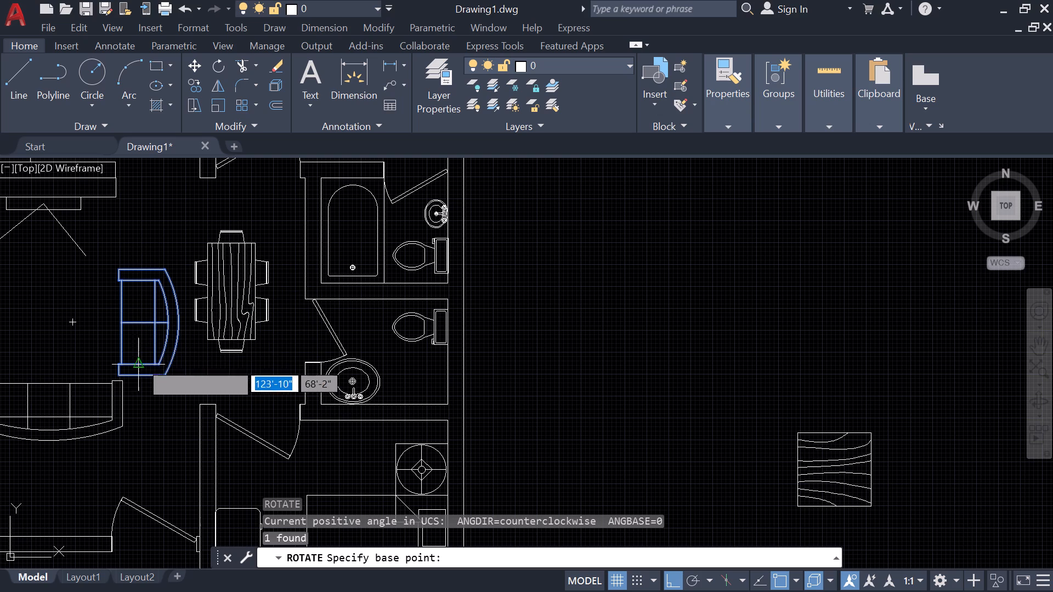
pyautogui.click(135, 378)
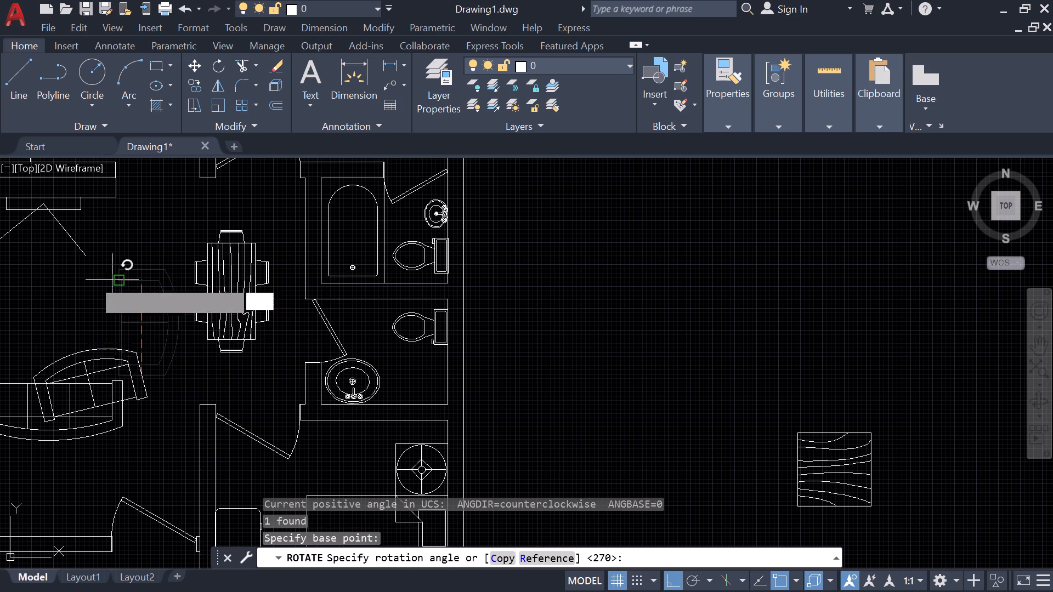
pyautogui.click(0, 328)
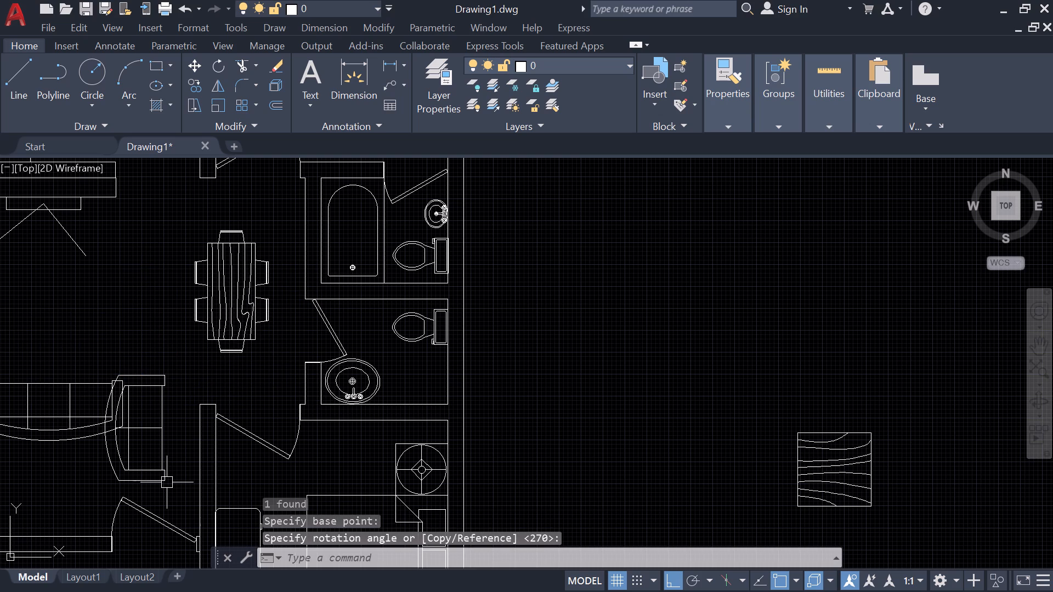
# Move the two-seat sofa vertically upward until it sits just above the three-seat sofa.
pyautogui.click(167, 482)
pyautogui.write('m')
pyautogui.press('space')
pyautogui.click(163, 482)
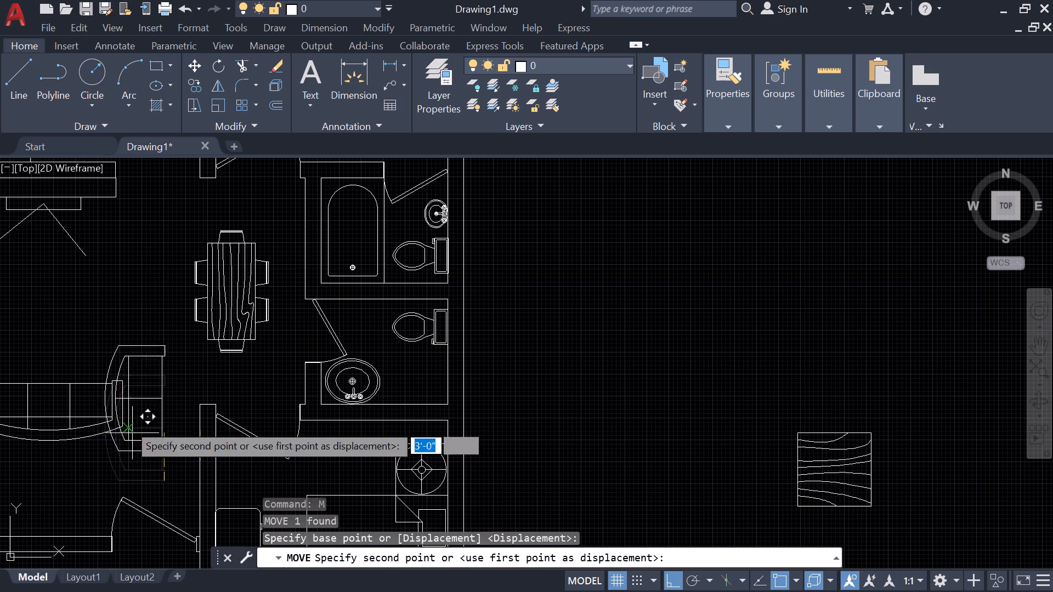
pyautogui.click(85, 374)
# Move the two-seat sofa about 6'-6" horizontally so its curved back meets the living room's left wall.
pyautogui.moveTo(88, 363); pyautogui.dragTo(283, 388, button='middle')
pyautogui.scroll(1, 88, 363)
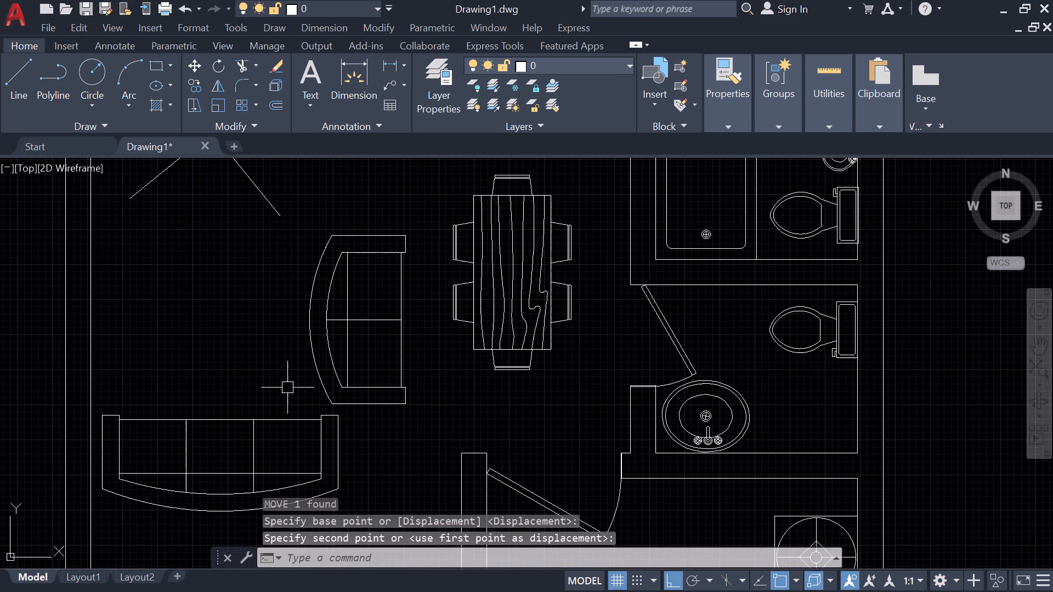
pyautogui.click(385, 406)
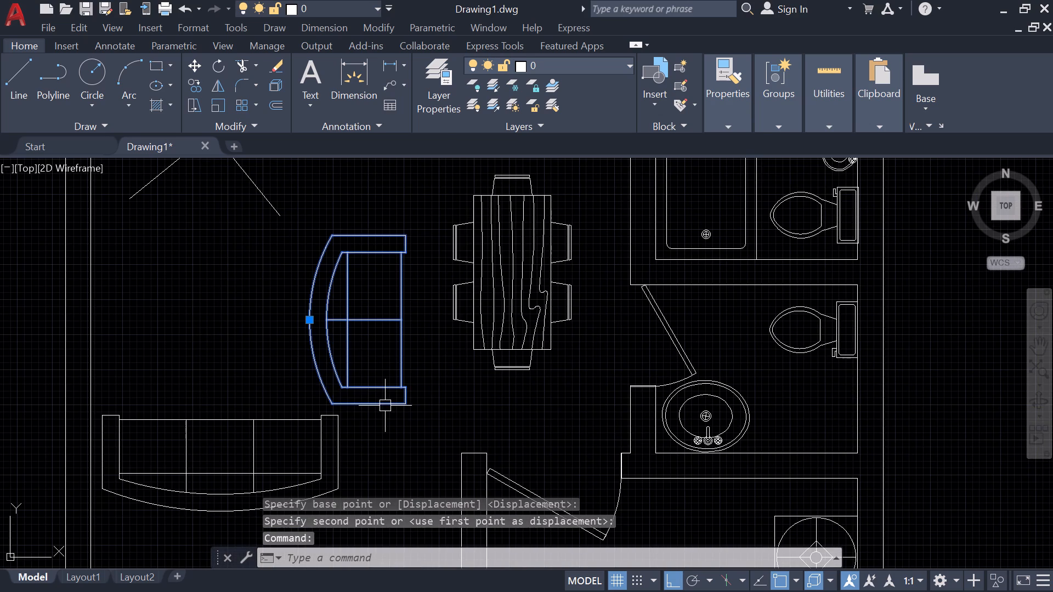
pyautogui.press('m')
pyautogui.press('space')
pyautogui.click(310, 320)
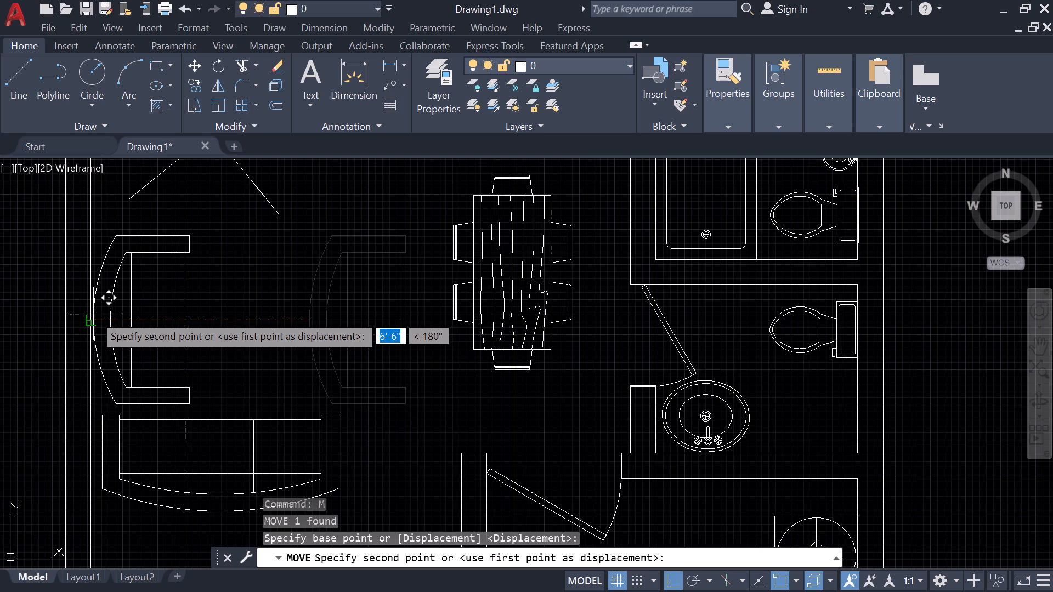
pyautogui.click(92, 317)
# Move the three-seat sofa about 1'-7" horizontally to the right, away from the living room's left wall.
pyautogui.click(296, 442)
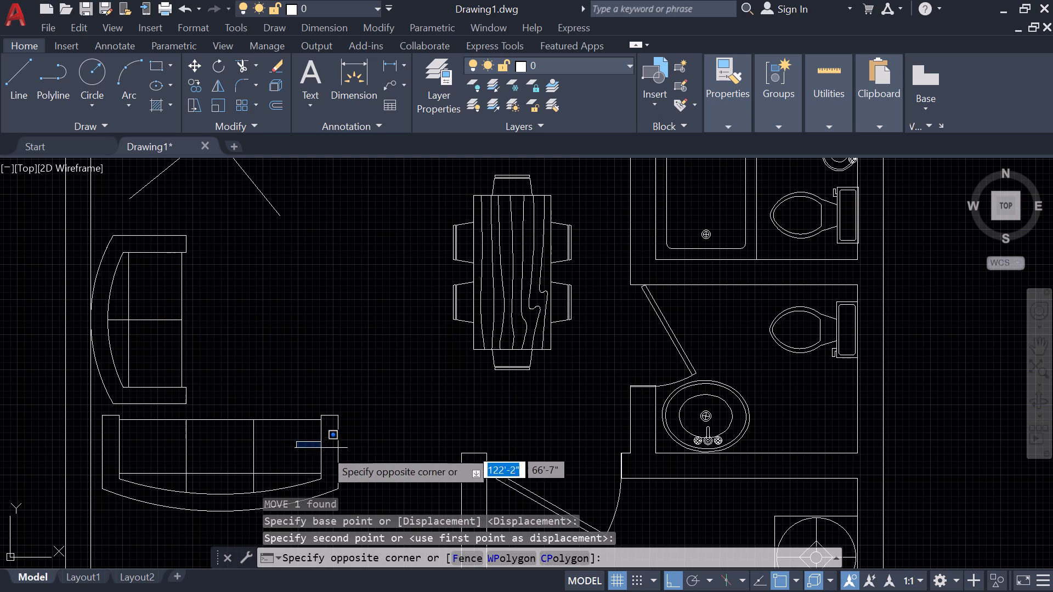
pyautogui.click(330, 452)
pyautogui.click(358, 471)
pyautogui.click(325, 465)
pyautogui.write('m')
pyautogui.press('space')
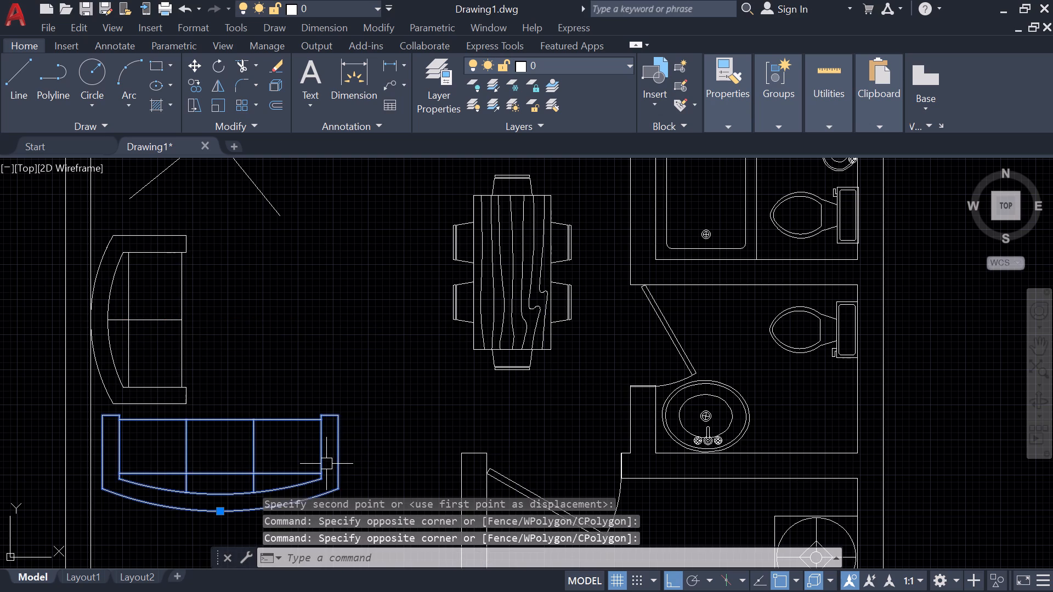
pyautogui.click(339, 417)
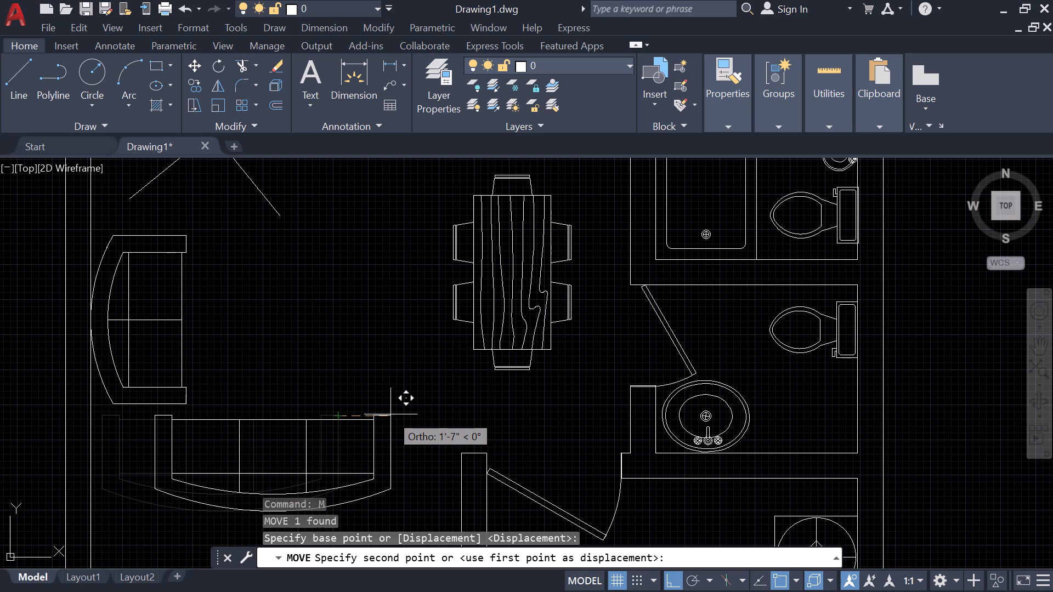
pyautogui.click(390, 414)
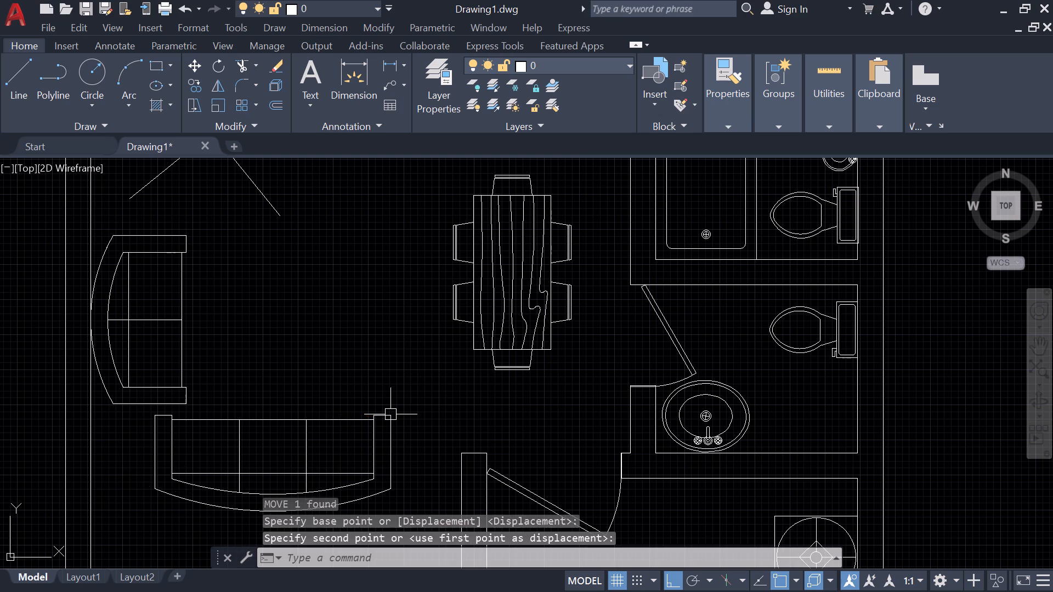
# Move the square wood-grained table from outside the plan into the living room between the two sofas, with Ortho off.
pyautogui.scroll(-1, 401, 385)
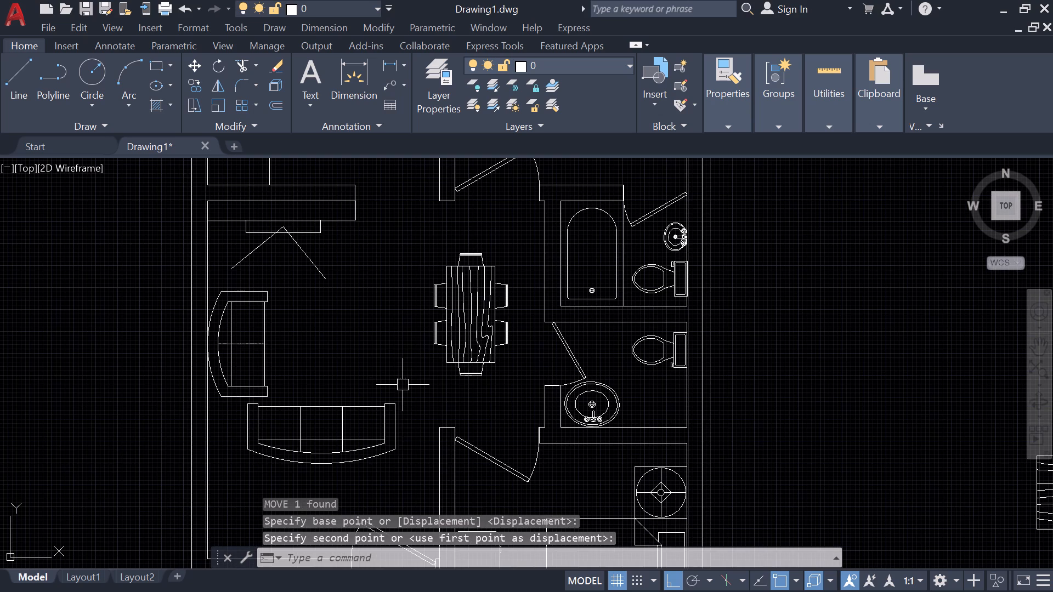
pyautogui.scroll(-1, 513, 420)
pyautogui.moveTo(513, 420); pyautogui.dragTo(513, 424, button='middle')
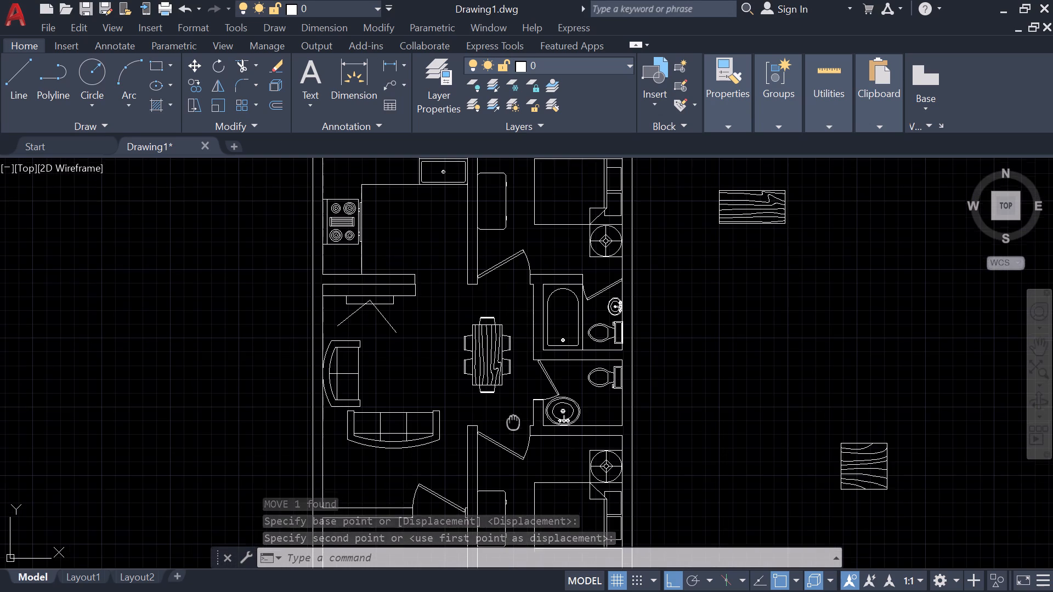
pyautogui.moveTo(513, 424); pyautogui.dragTo(537, 354, button='middle')
pyautogui.scroll(-1, 501, 370)
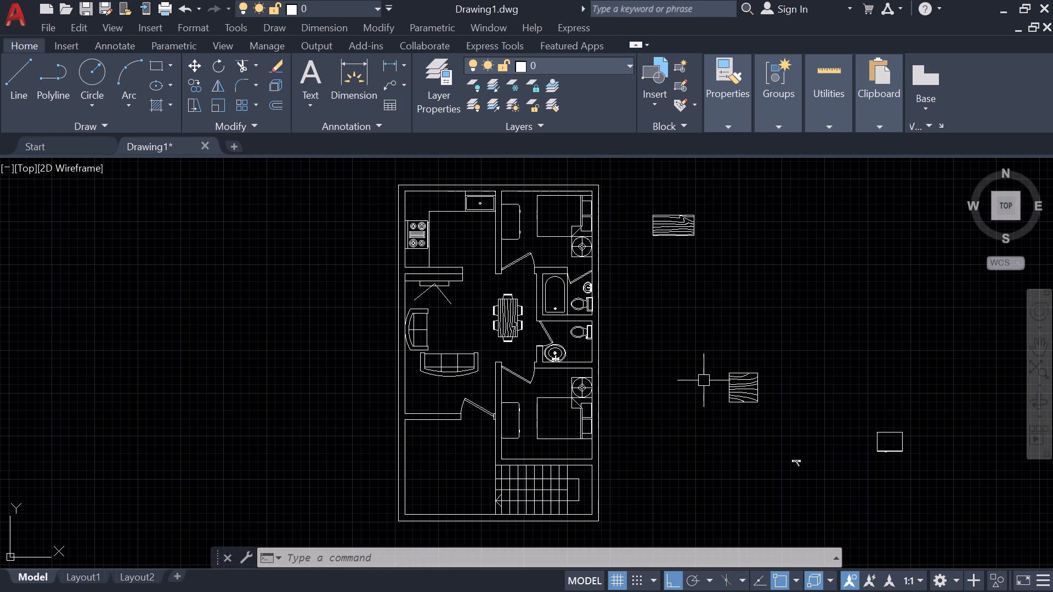
pyautogui.scroll(1, 709, 380)
pyautogui.moveTo(711, 382); pyautogui.dragTo(710, 414, button='middle')
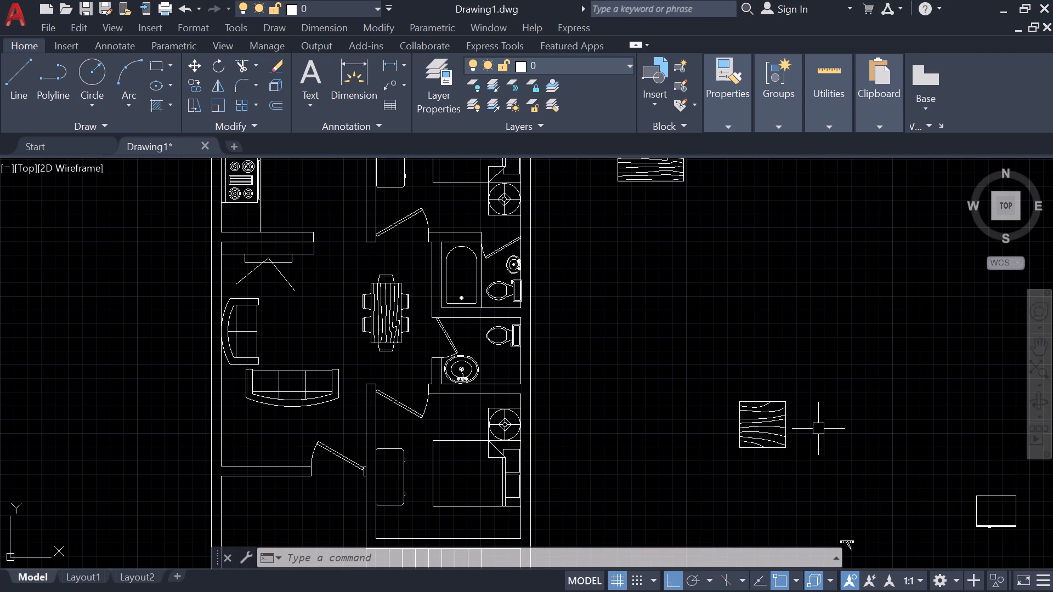
pyautogui.moveTo(800, 455); pyautogui.dragTo(807, 491)
pyautogui.click(706, 382)
pyautogui.write('m')
pyautogui.press('space')
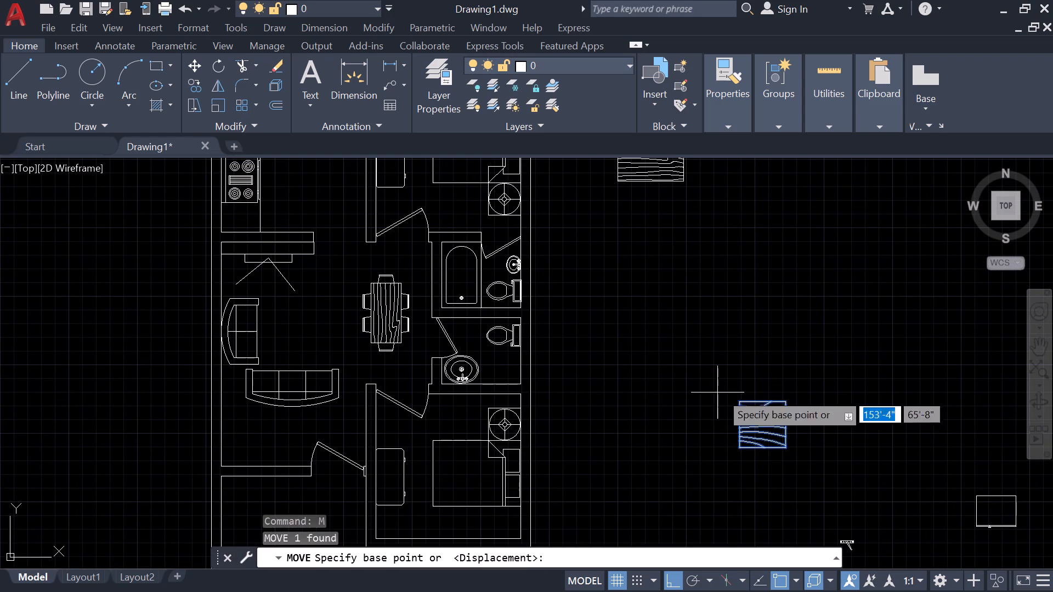
pyautogui.click(768, 426)
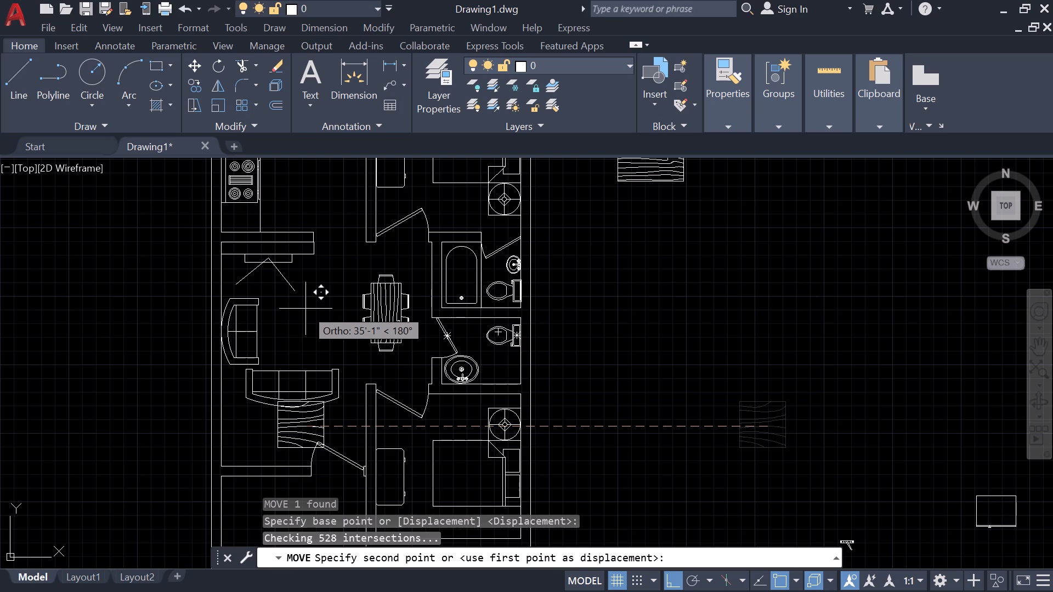
pyautogui.hotkey('shift', 'F8')
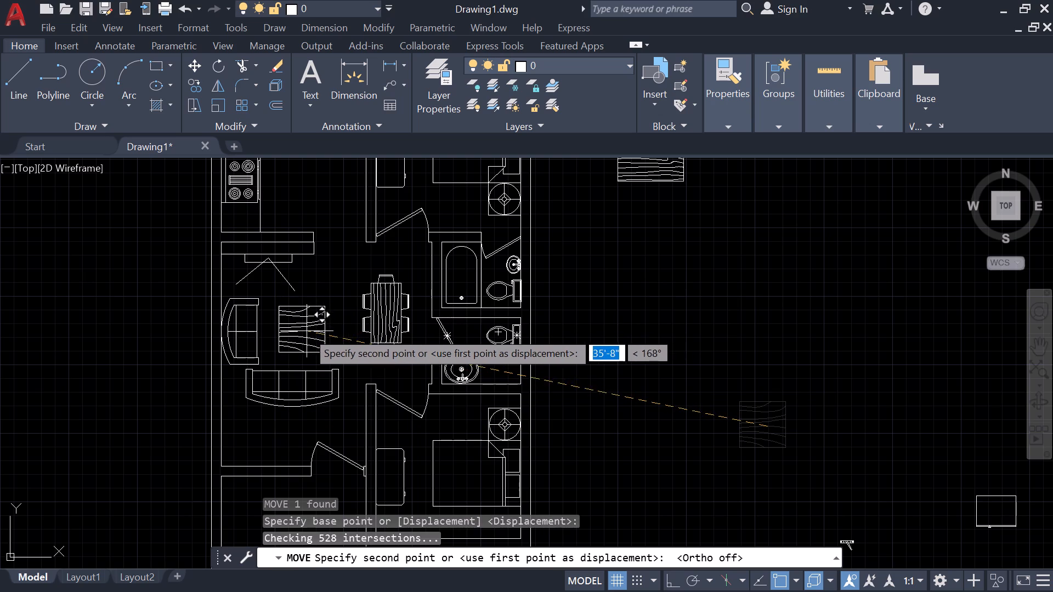
pyautogui.click(303, 333)
pyautogui.press('Escape')
# Scale down the square wood-grained table in the living room from its upper-left corner.
pyautogui.click(332, 362)
pyautogui.click(288, 337)
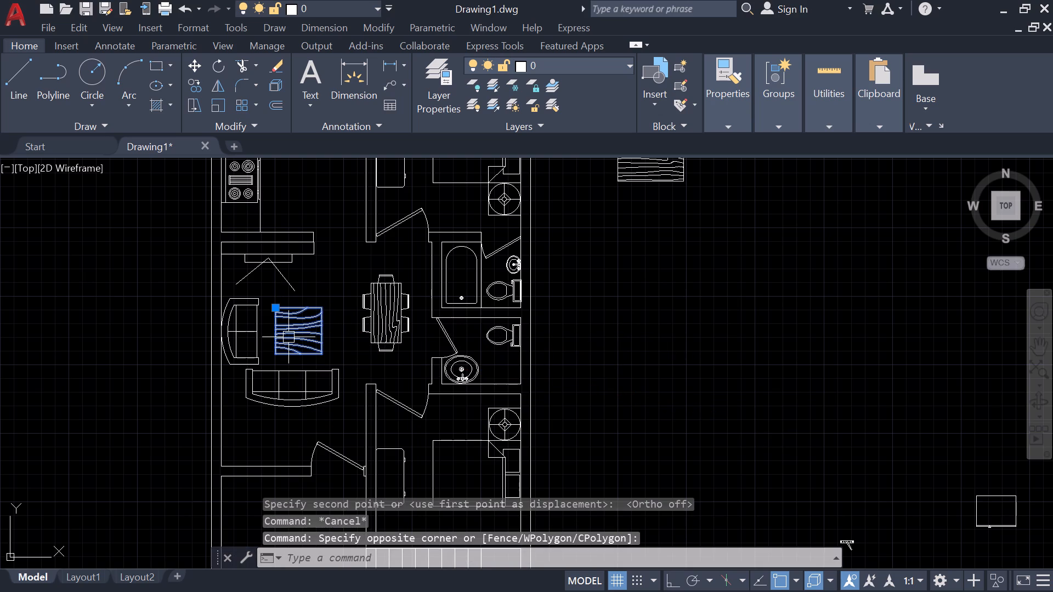
pyautogui.write('sc')
pyautogui.press('space')
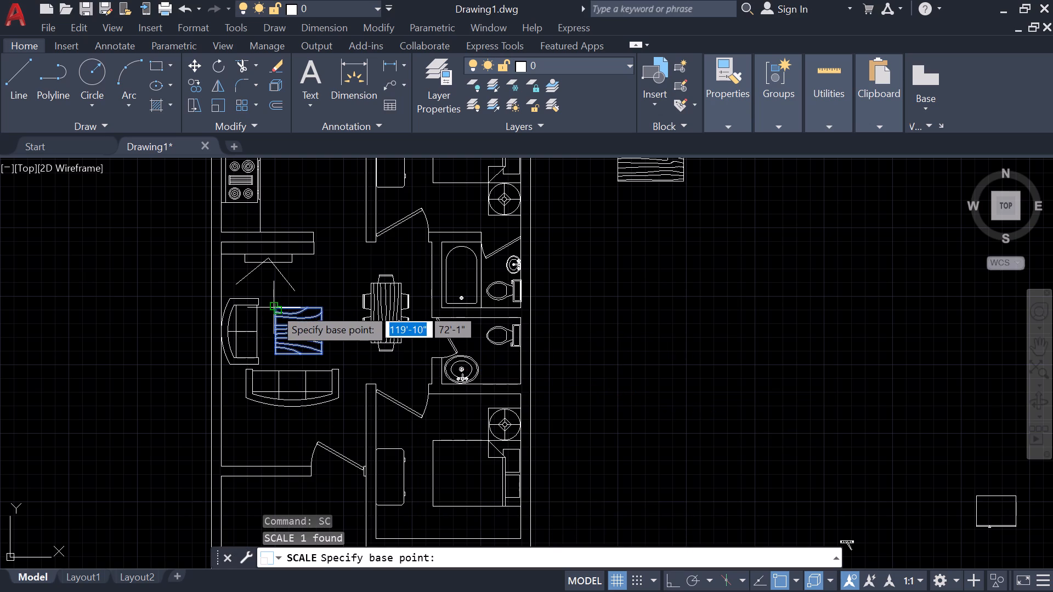
pyautogui.click(274, 308)
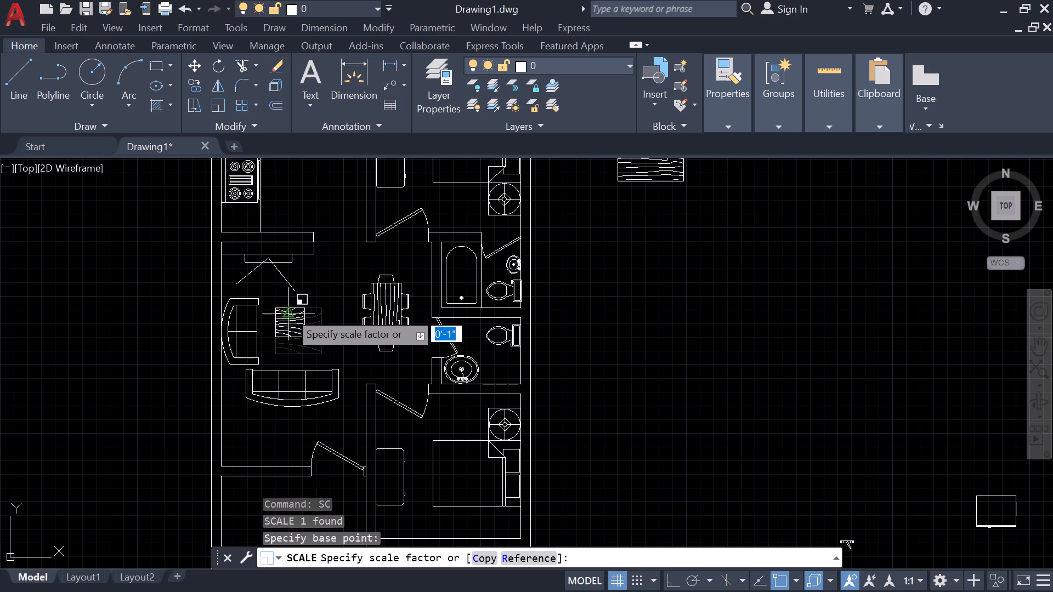
pyautogui.click(291, 314)
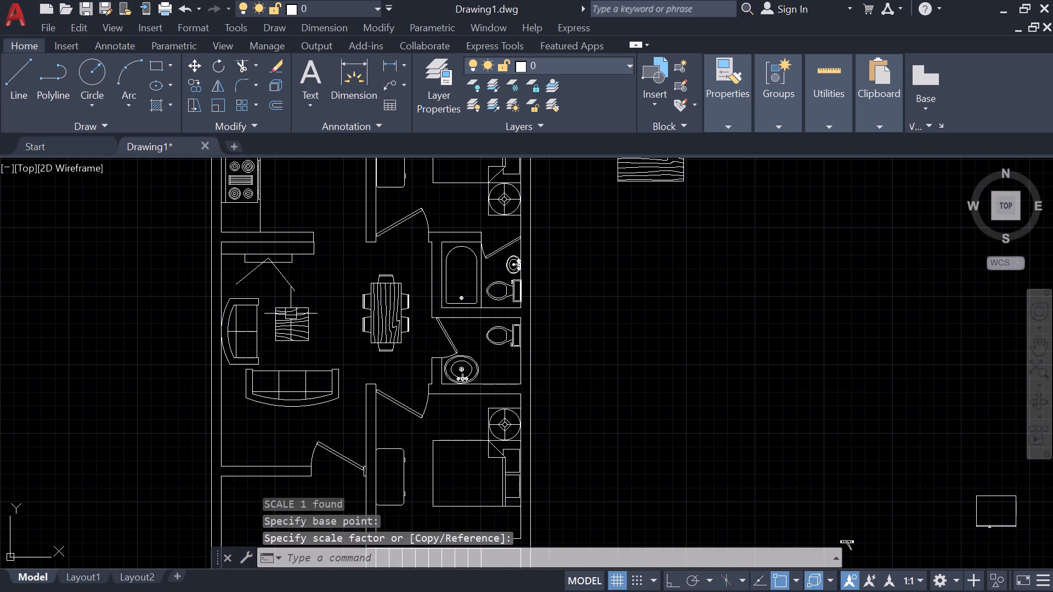
# Scale the square living room table back up from its upper-left corner to fill the space between the sofas.
pyautogui.click(326, 343)
pyautogui.click(298, 337)
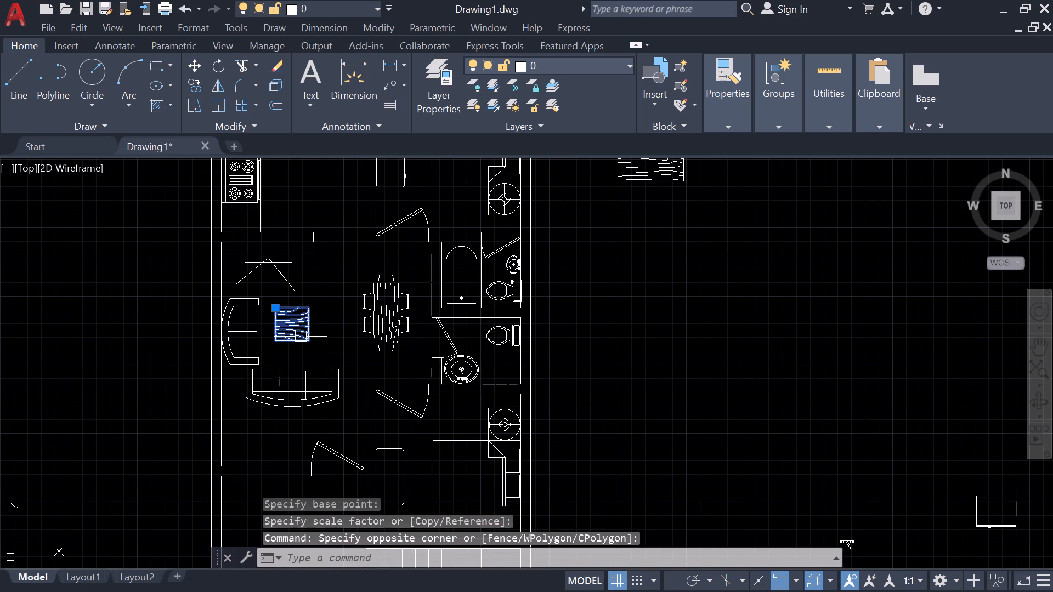
pyautogui.write('sc')
pyautogui.press('space')
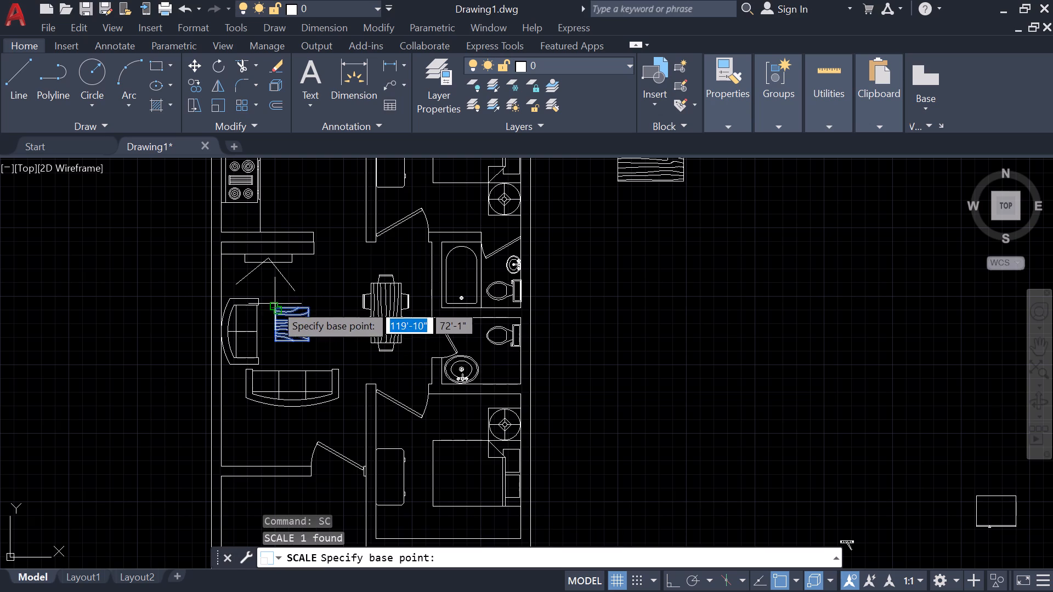
pyautogui.click(275, 304)
pyautogui.click(295, 320)
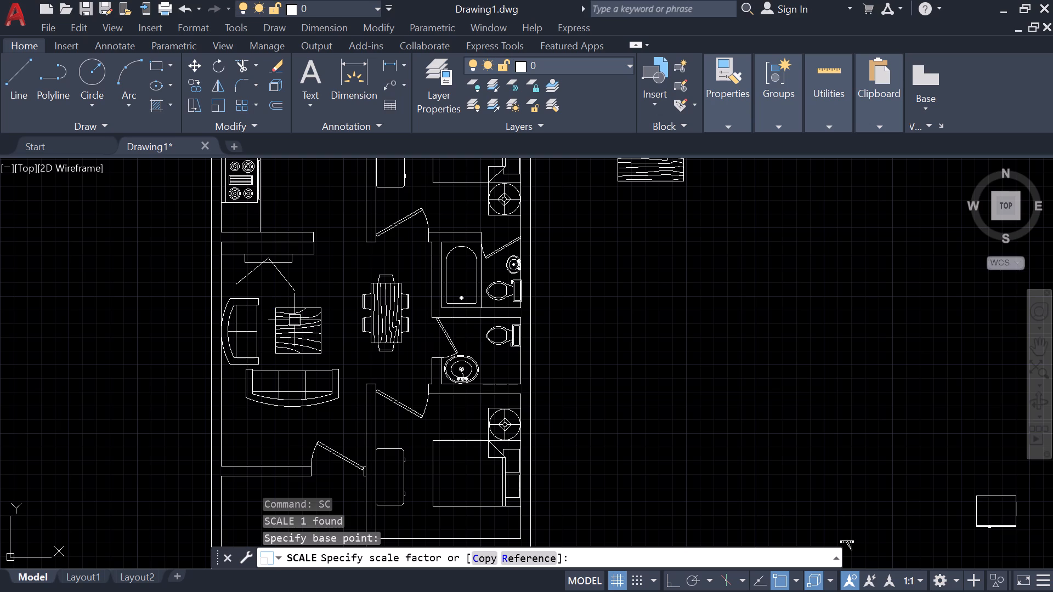
pyautogui.scroll(-1, 333, 361)
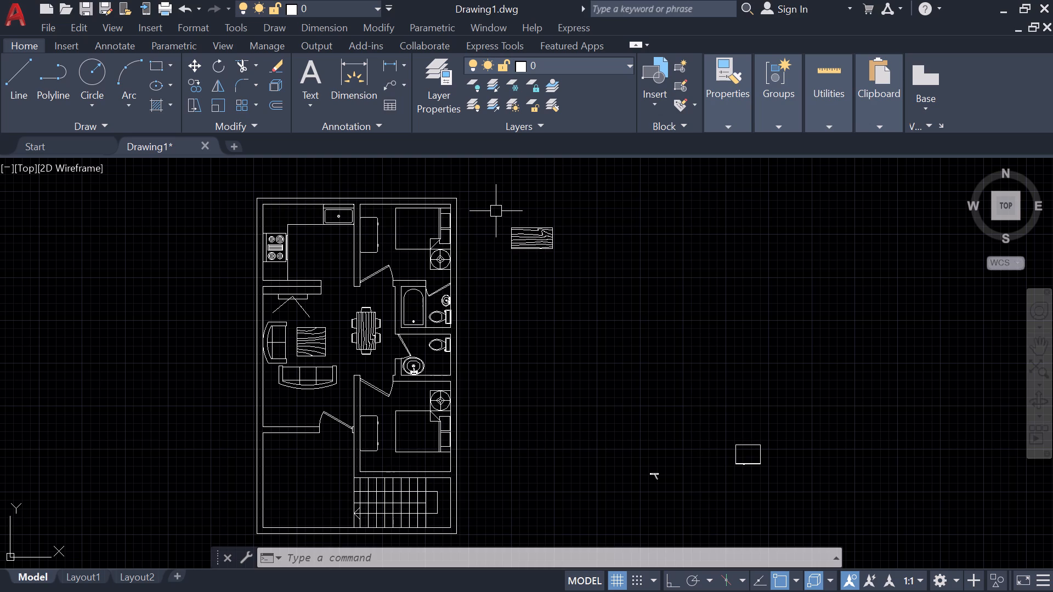
# Rotate the faucet symbol outside the plan 90° about its upper-right corner, with Ortho on.
pyautogui.scroll(2, 658, 488)
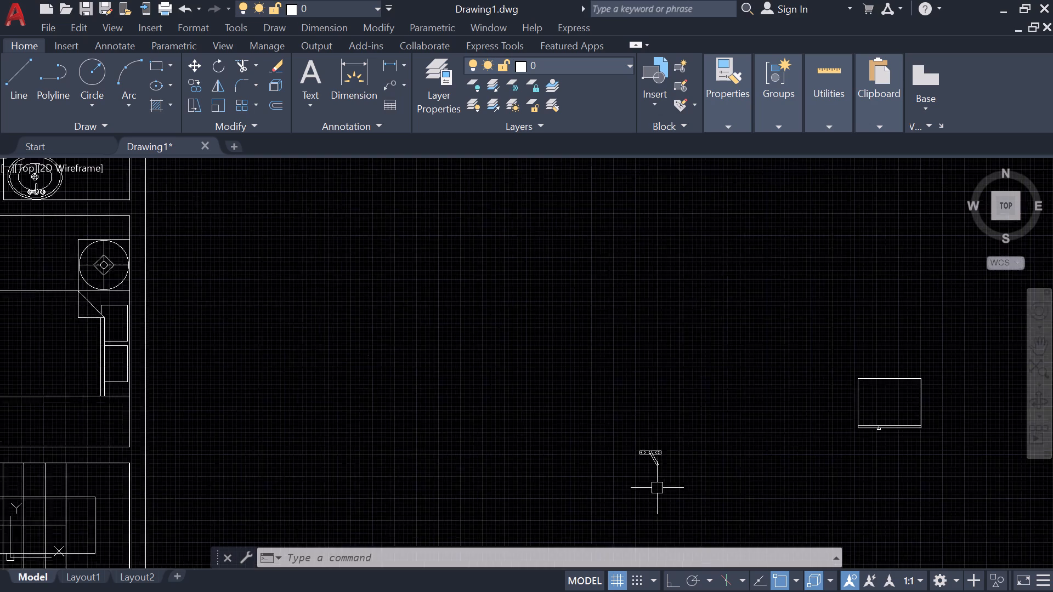
pyautogui.scroll(3, 657, 488)
pyautogui.moveTo(643, 377); pyautogui.dragTo(630, 436, button='middle')
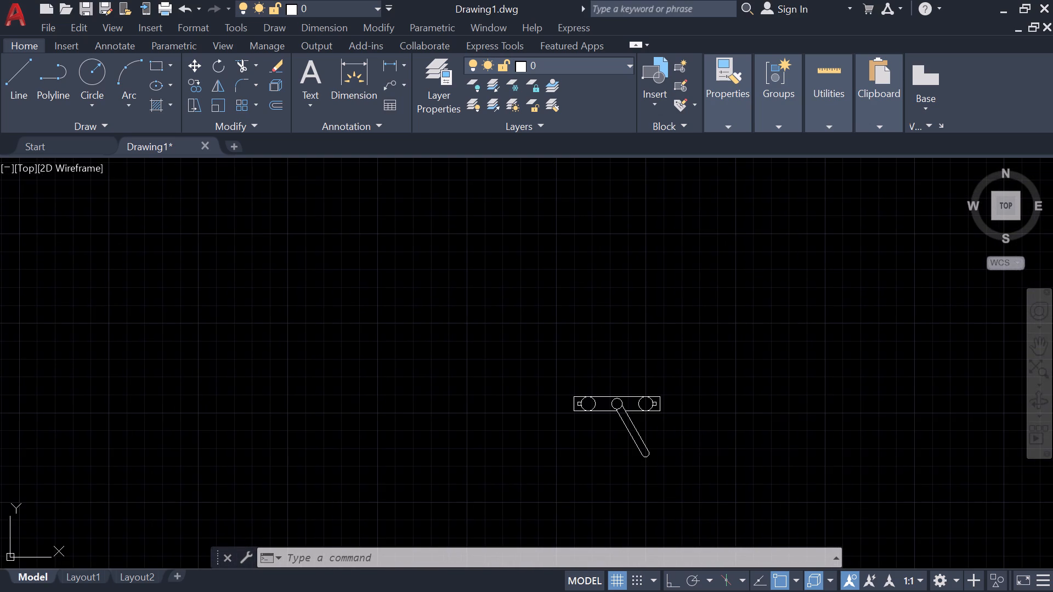
pyautogui.click(710, 456)
pyautogui.click(582, 383)
pyautogui.write('ro')
pyautogui.hotkey('shift', 'Return')
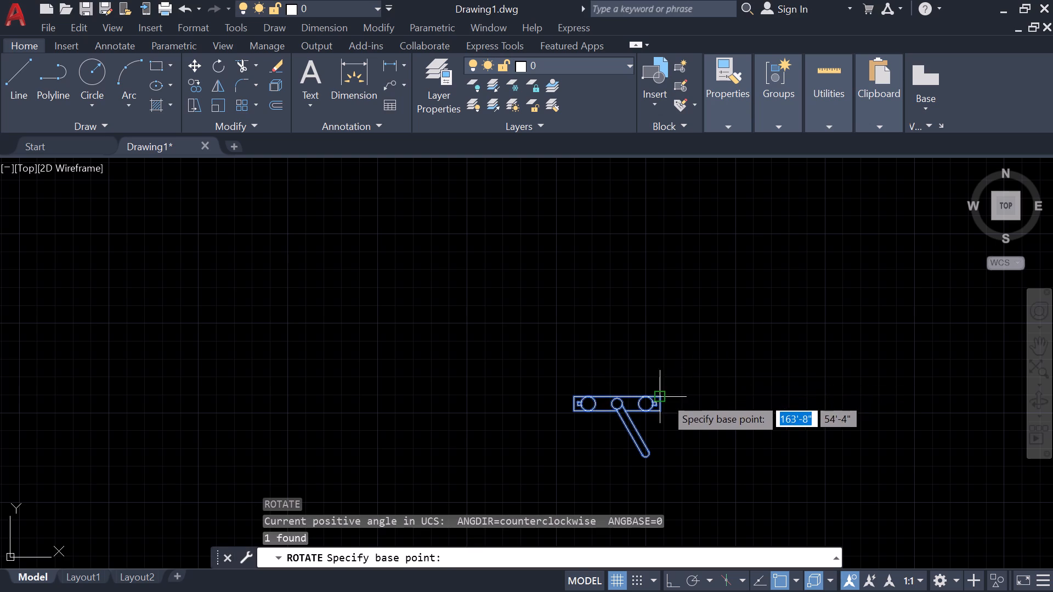
pyautogui.click(665, 397)
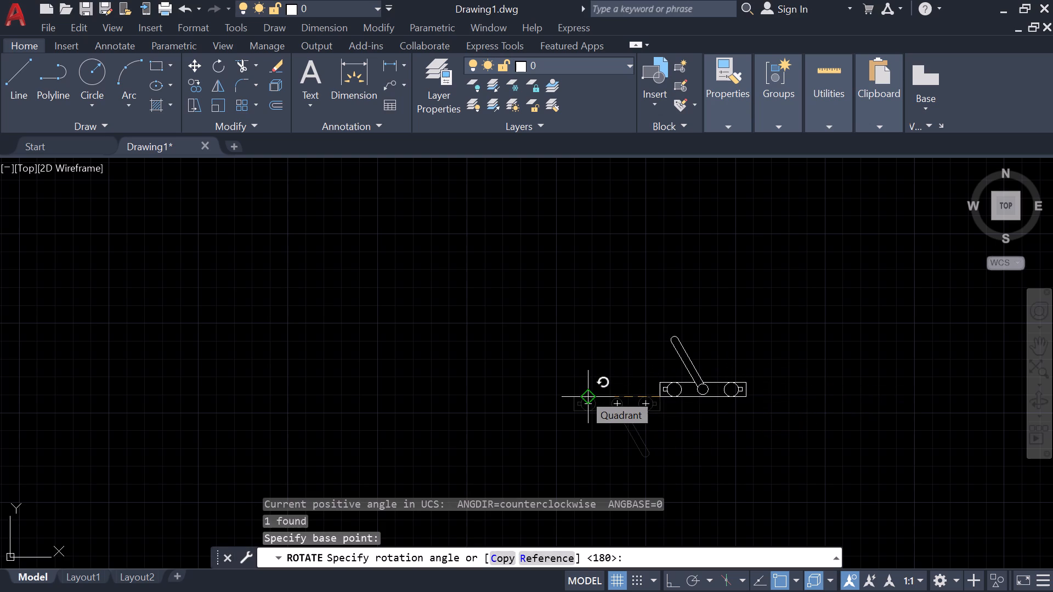
pyautogui.hotkey('shift', 'F8')
pyautogui.click(649, 306)
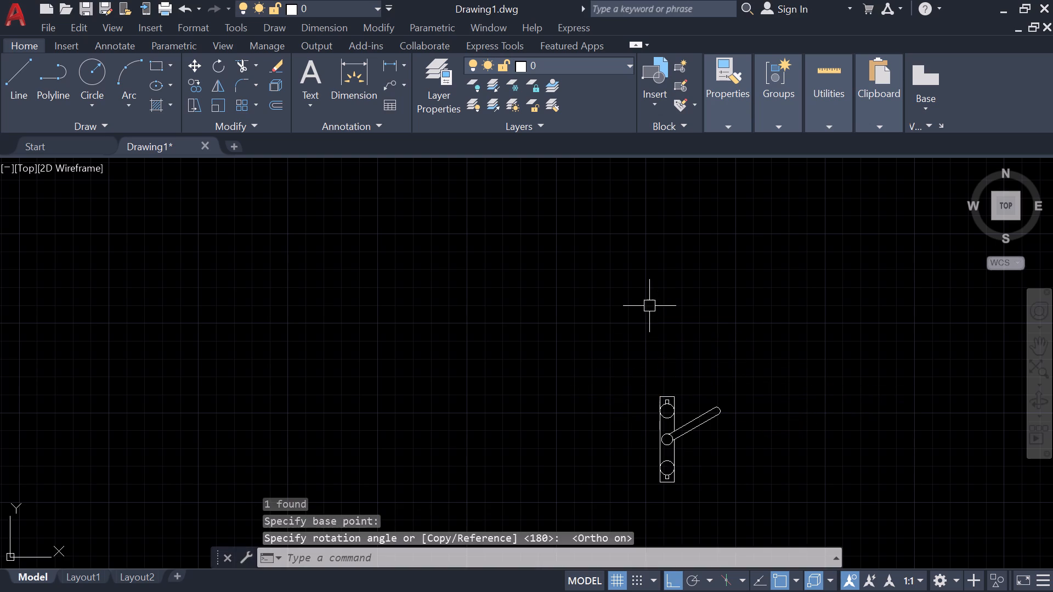
# Move the faucet by its centre circle from outside the plan onto the kitchen sink, with Ortho off.
pyautogui.click(710, 489)
pyautogui.click(664, 407)
pyautogui.write('m')
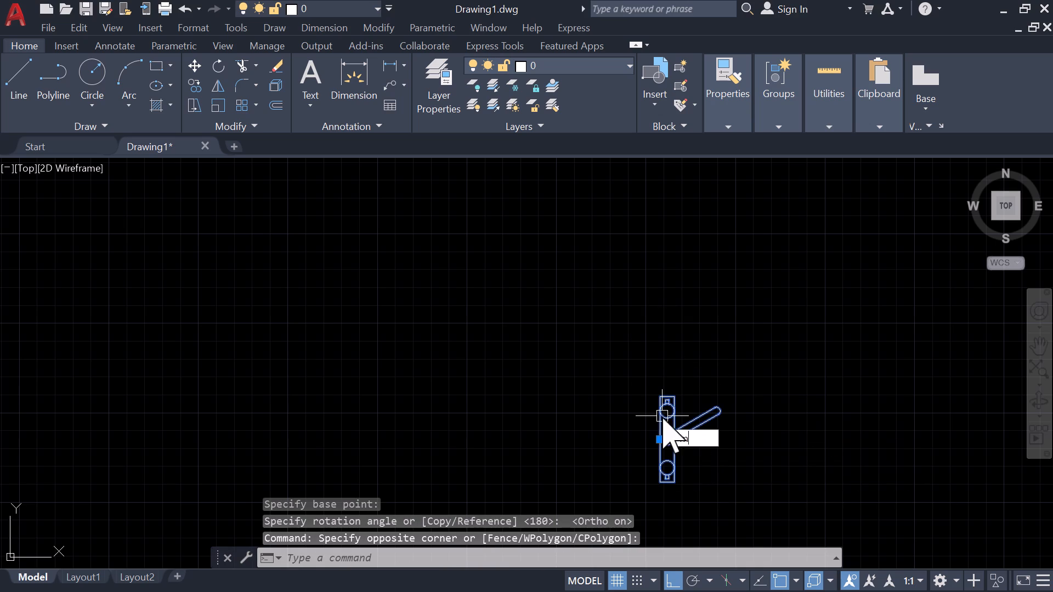
pyautogui.press('space')
pyautogui.click(663, 442)
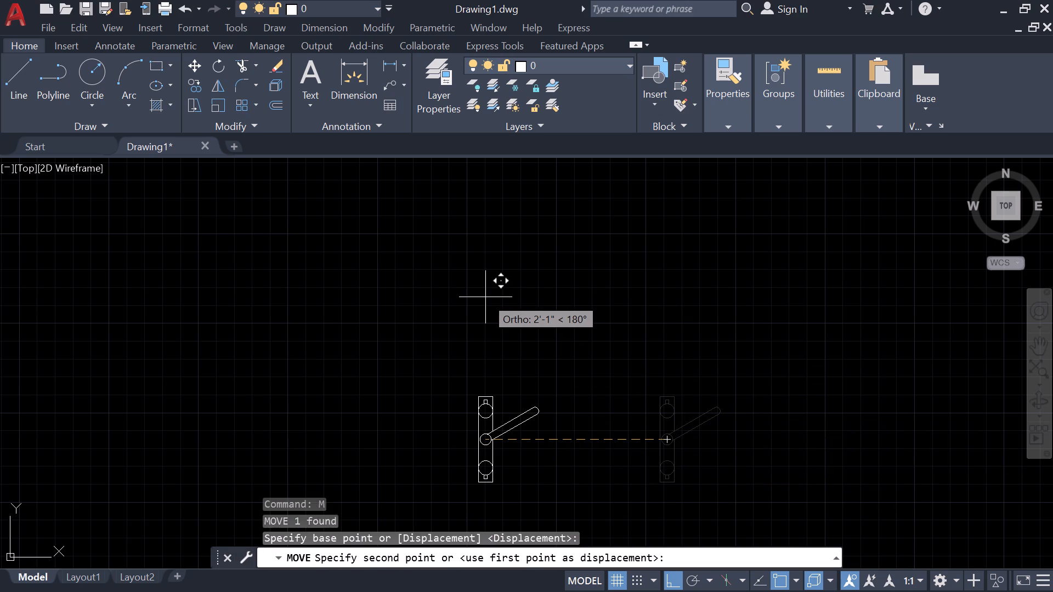
pyautogui.hotkey('shift', 'F8')
pyautogui.scroll(-3, 476, 328)
pyautogui.scroll(-4, 281, 267)
pyautogui.moveTo(281, 267); pyautogui.dragTo(508, 503, button='middle')
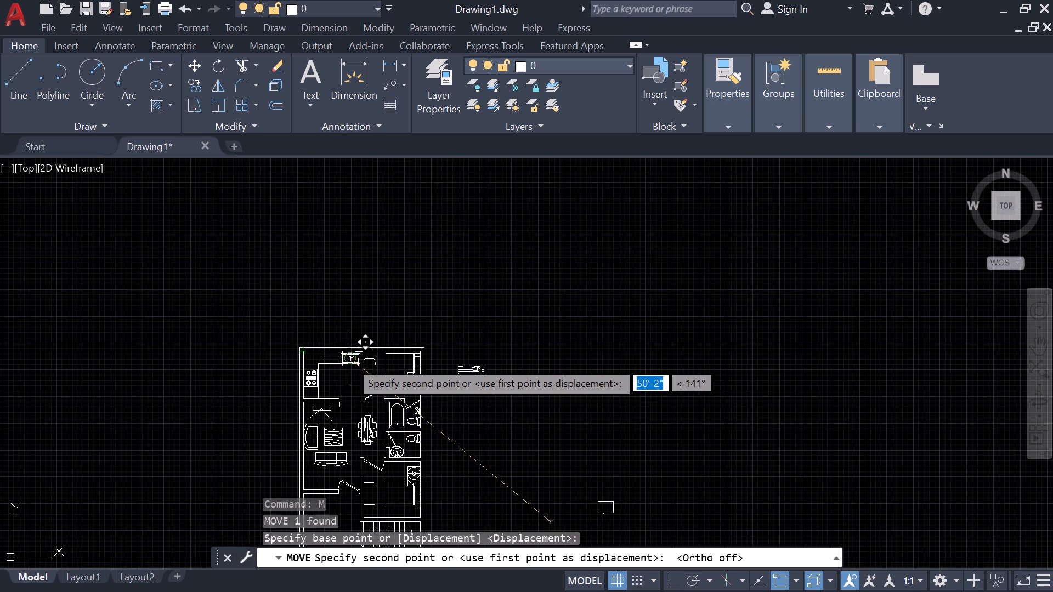
pyautogui.scroll(6, 350, 361)
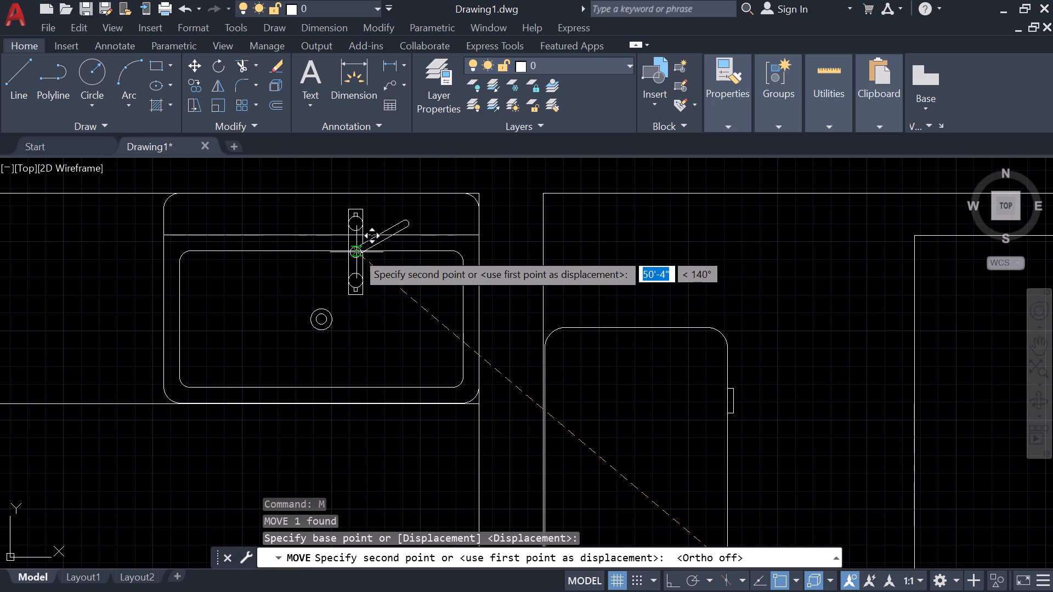
pyautogui.click(376, 253)
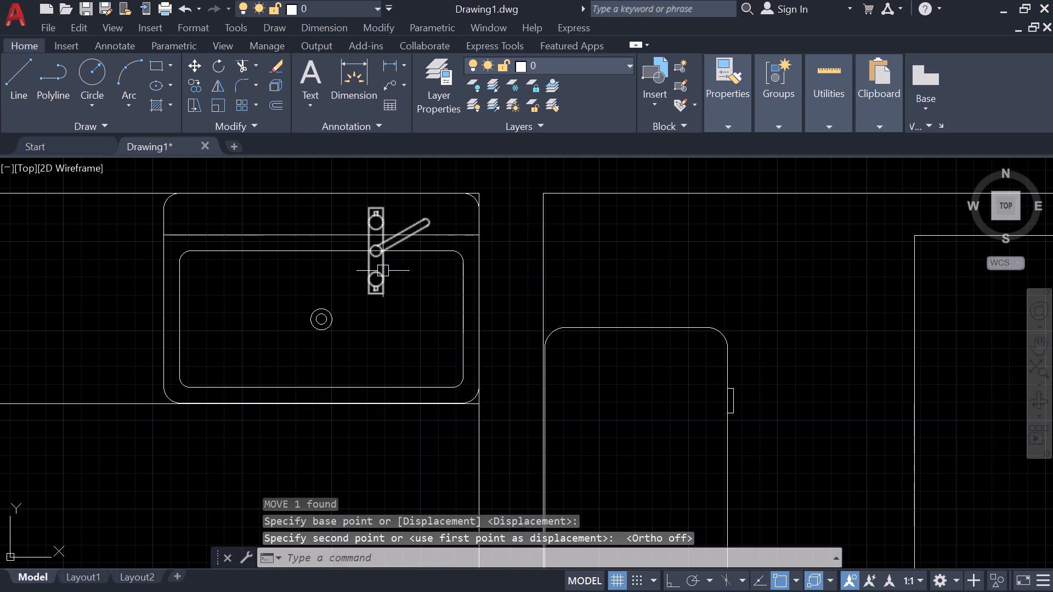
# Rotate the faucet 270° about its upper-left corner, with Ortho on, so it lies horizontally along the sink's back ledge.
pyautogui.click(389, 291)
pyautogui.click(383, 286)
pyautogui.click(372, 286)
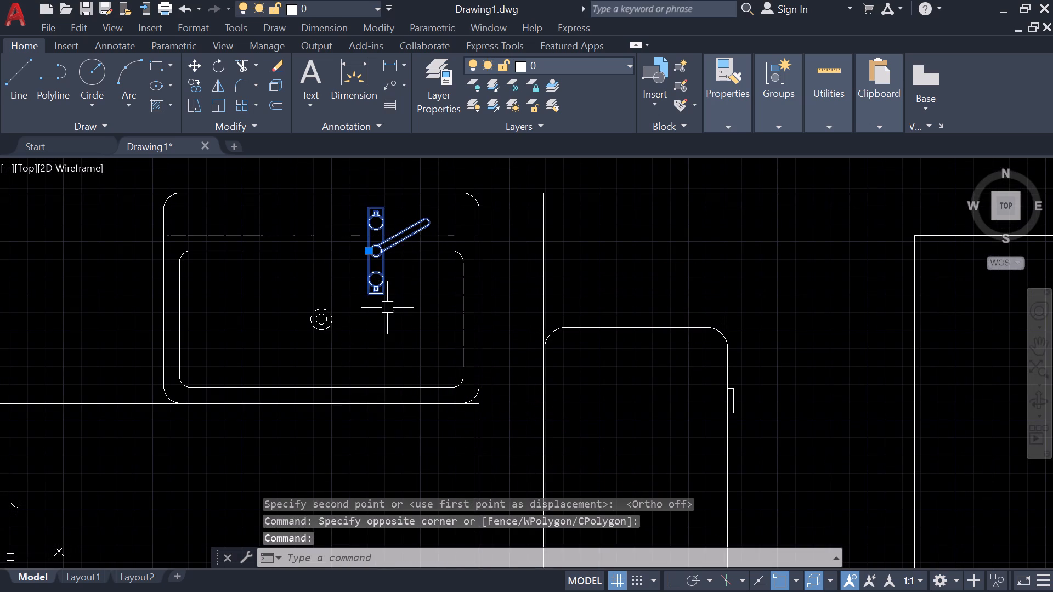
pyautogui.write('ro')
pyautogui.press('Return')
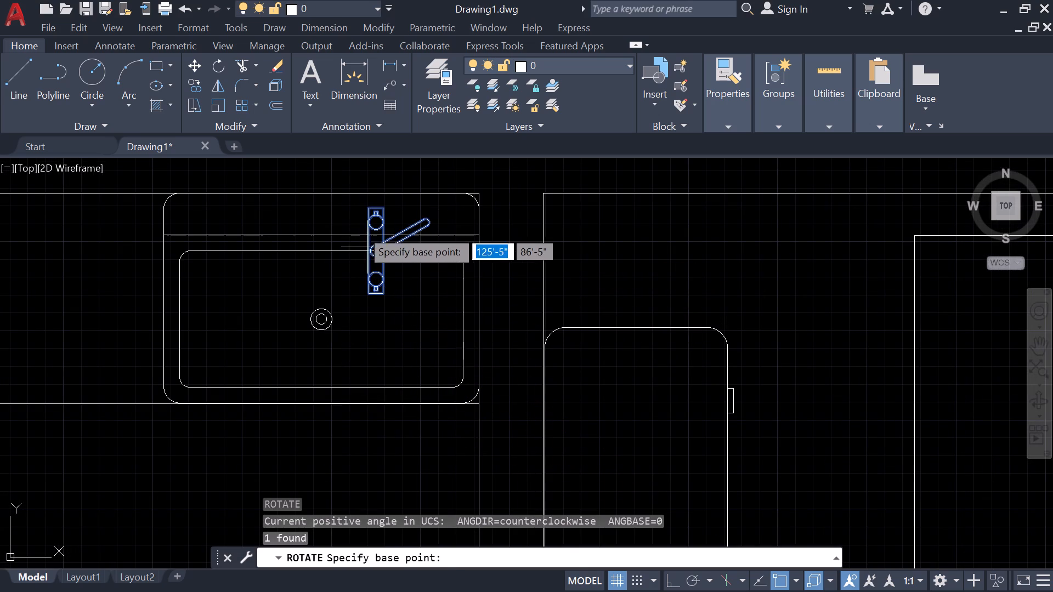
pyautogui.click(369, 206)
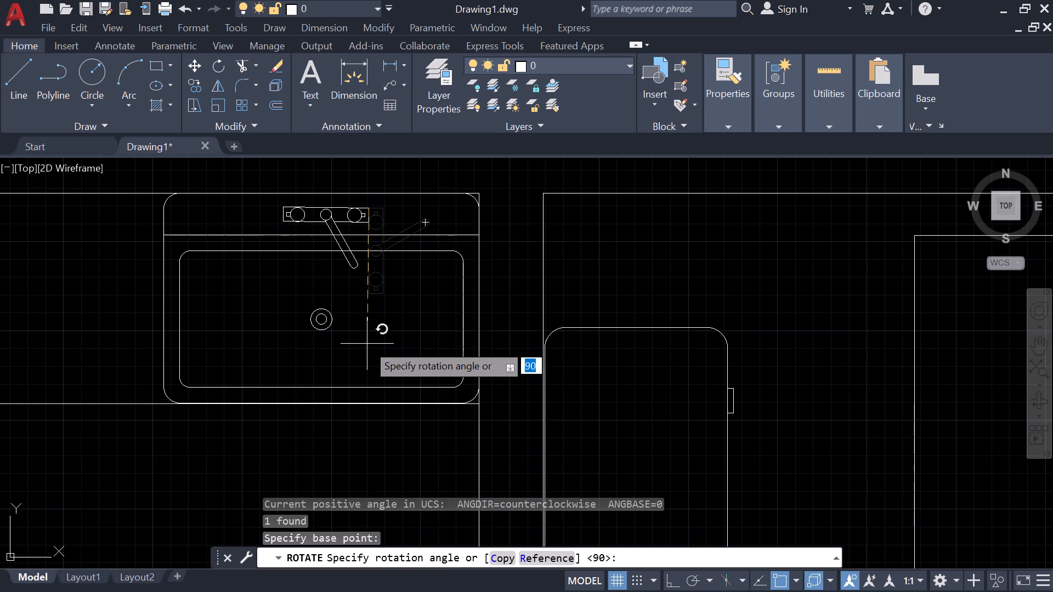
pyautogui.hotkey('shift', 'F8')
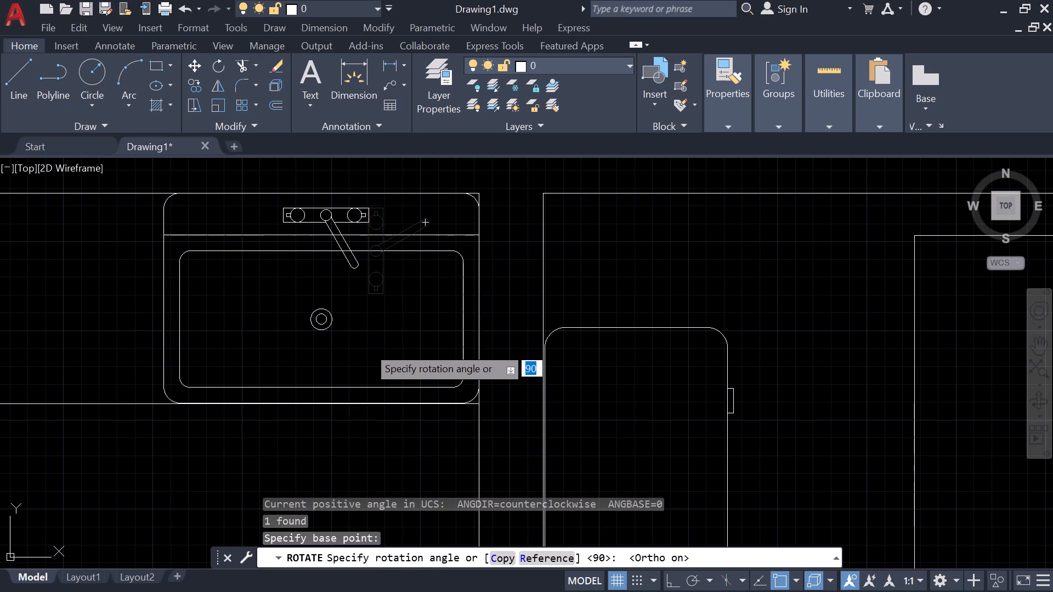
pyautogui.click(364, 346)
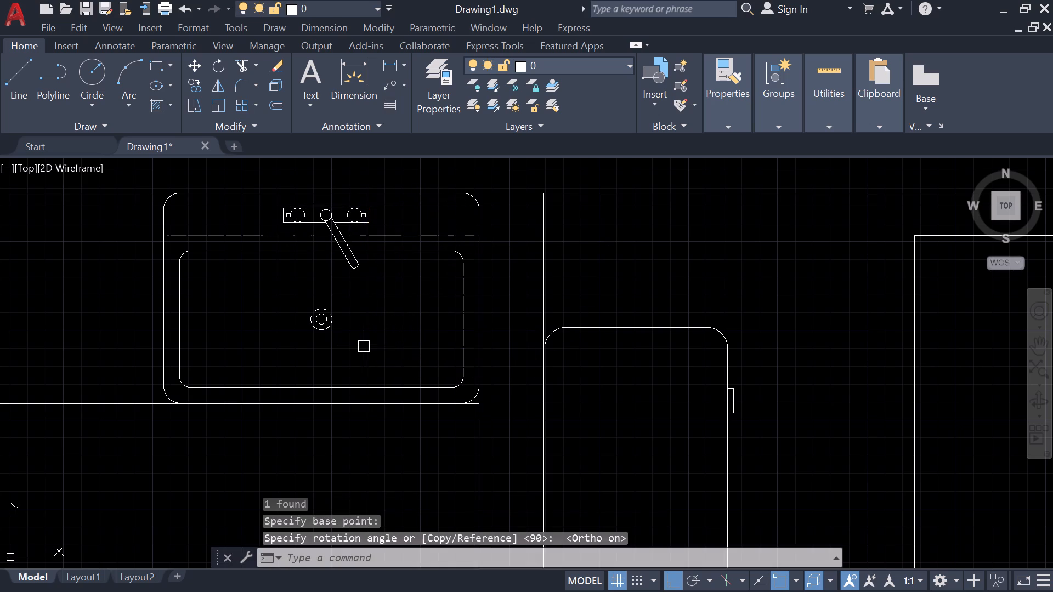
# Scale up the faucet on the sink's back ledge from its right-hand knob.
pyautogui.click(346, 223)
pyautogui.write('sc')
pyautogui.press('space')
pyautogui.moveTo(356, 215); pyautogui.dragTo(361, 215)
pyautogui.click(420, 214)
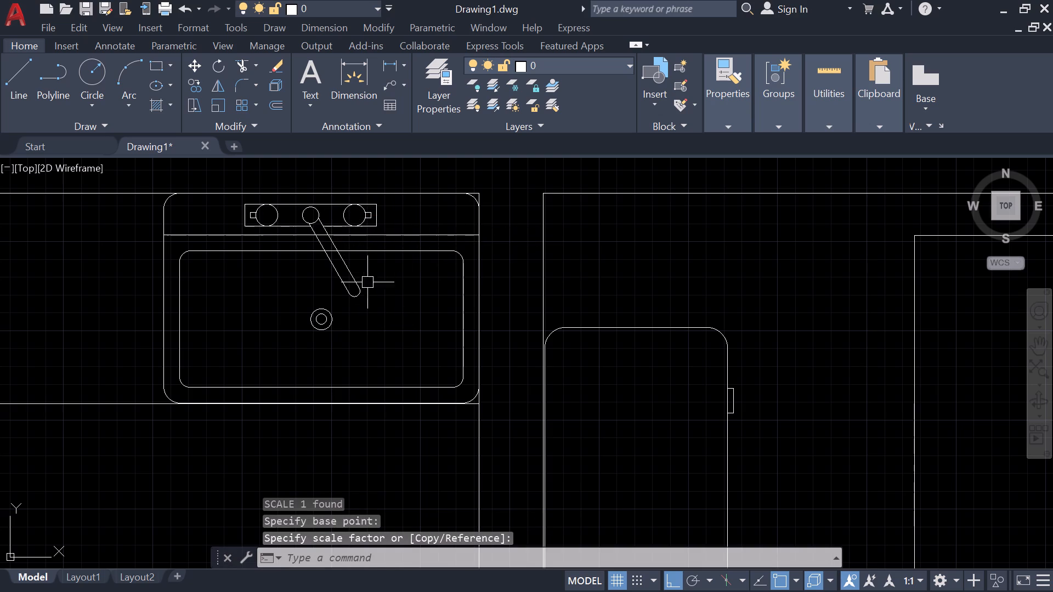
# Shift the faucet about 3" horizontally to the right along the sink's back ledge.
pyautogui.click(371, 222)
pyautogui.click(310, 203)
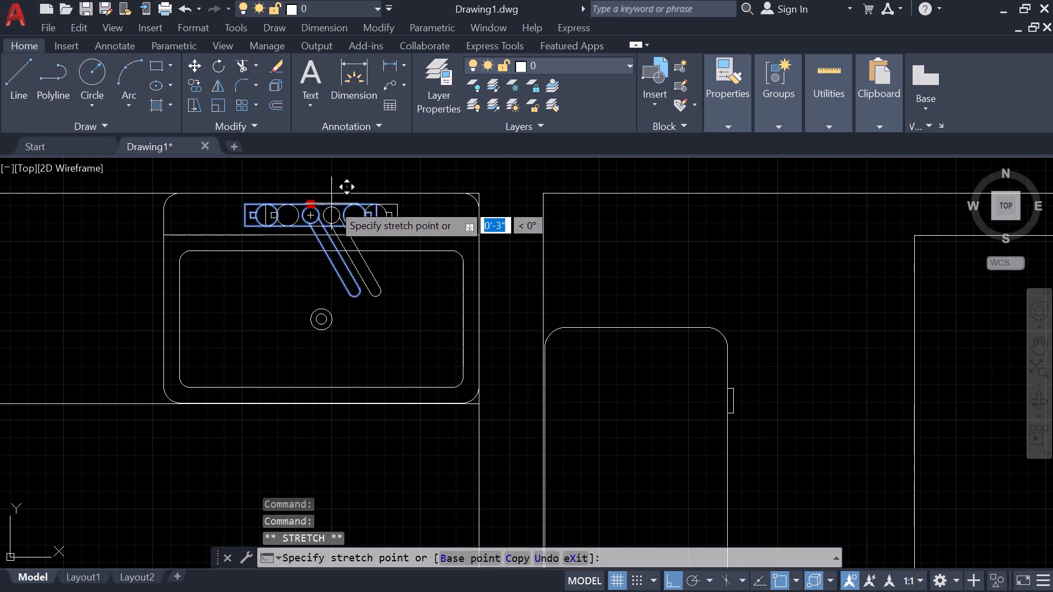
pyautogui.click(334, 202)
# Scale the faucet down very slightly from its lower-right corner.
pyautogui.write('sc')
pyautogui.press('space')
pyautogui.click(401, 229)
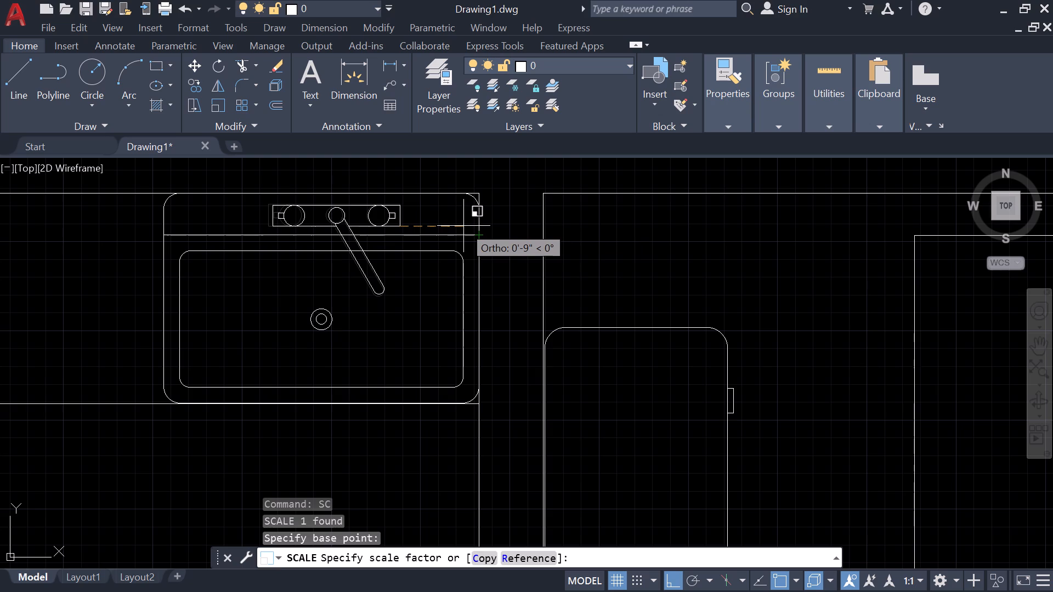
pyautogui.click(464, 226)
# Review the whole floor plan and the symbols still lying outside it.
pyautogui.moveTo(417, 297); pyautogui.dragTo(417, 298, button='middle')
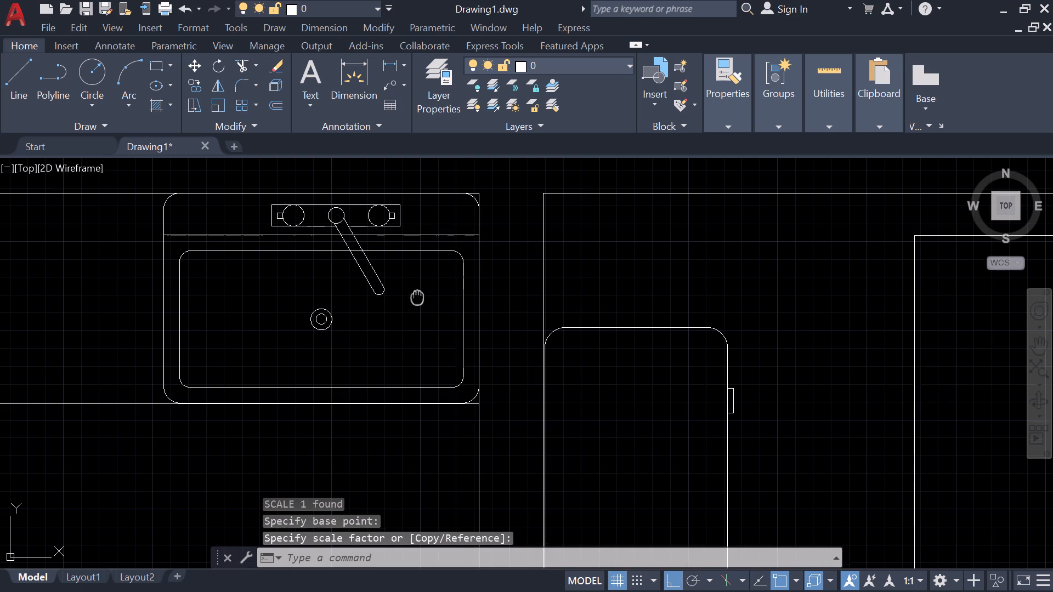
pyautogui.moveTo(417, 298); pyautogui.dragTo(303, 335, button='middle')
pyautogui.scroll(-1, 312, 335)
pyautogui.scroll(-2, 449, 360)
pyautogui.moveTo(449, 360); pyautogui.dragTo(449, 320, button='middle')
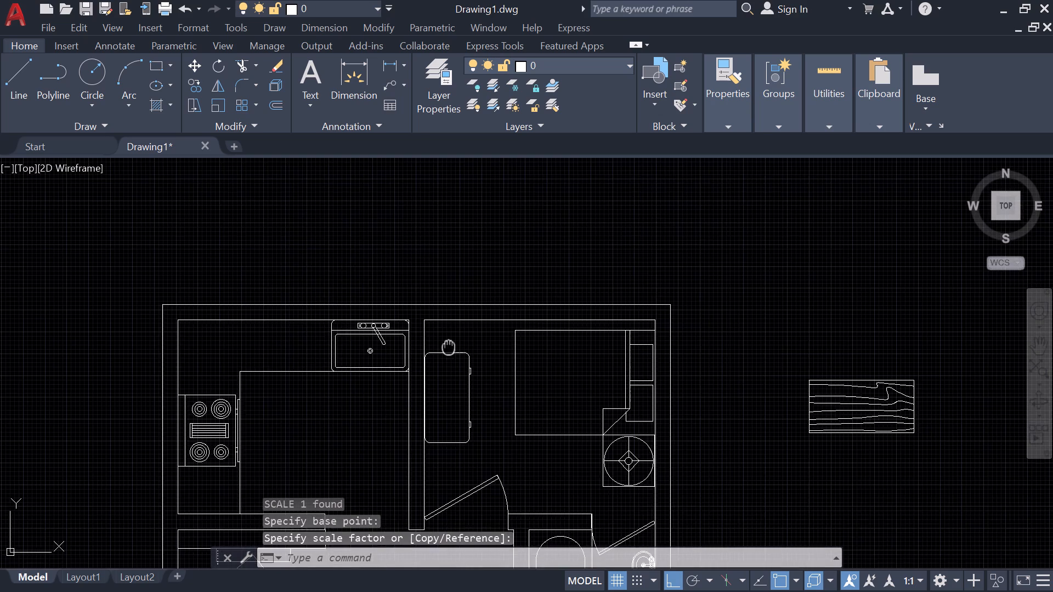
pyautogui.moveTo(449, 320); pyautogui.dragTo(444, 263, button='middle')
pyautogui.scroll(-1, 444, 263)
pyautogui.scroll(-1, 506, 357)
pyautogui.moveTo(506, 357); pyautogui.dragTo(495, 294, button='middle')
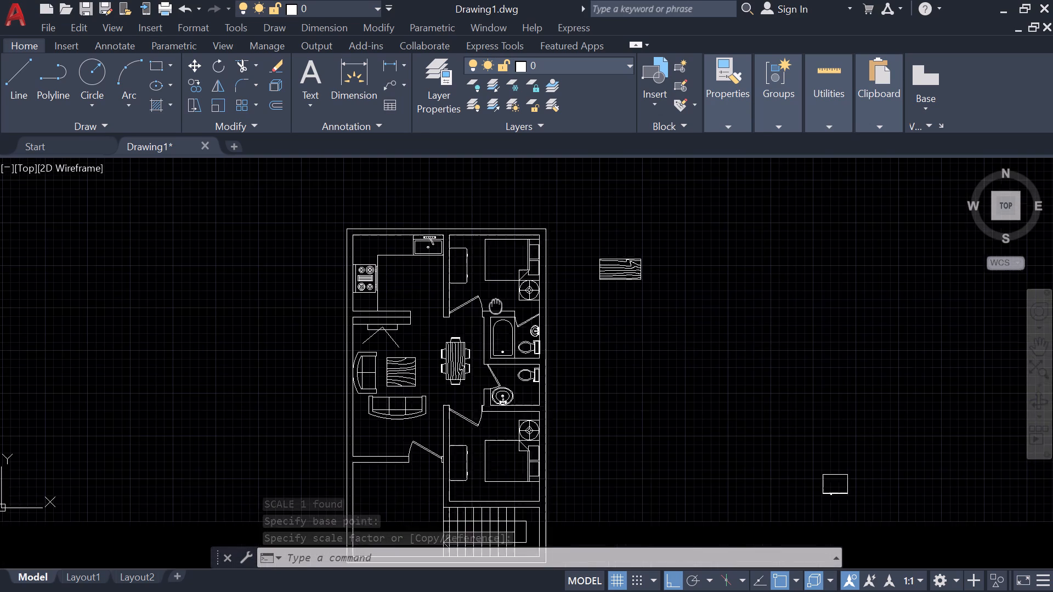
pyautogui.moveTo(495, 294); pyautogui.dragTo(492, 277, button='middle')
pyautogui.moveTo(473, 433); pyautogui.dragTo(475, 406, button='middle')
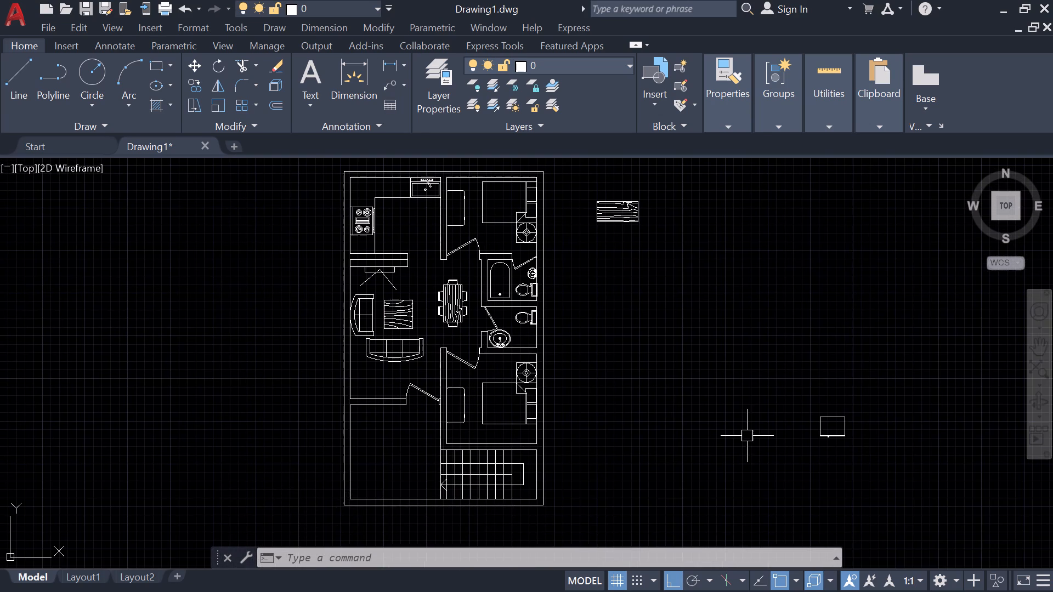
pyautogui.scroll(2, 831, 424)
pyautogui.scroll(-2, 831, 424)
pyautogui.moveTo(790, 412); pyautogui.dragTo(721, 349, button='middle')
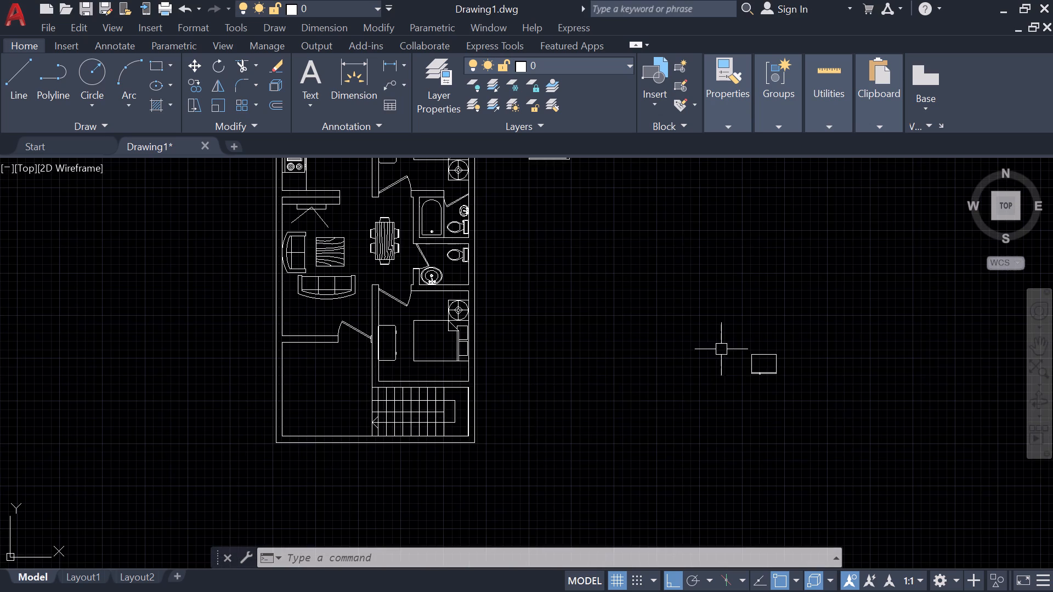
# Move the stove up along the kitchen's left wall so its top edge aligns with the counter's inner corner.
pyautogui.moveTo(524, 256); pyautogui.dragTo(663, 438, button='middle')
pyautogui.scroll(2, 408, 340)
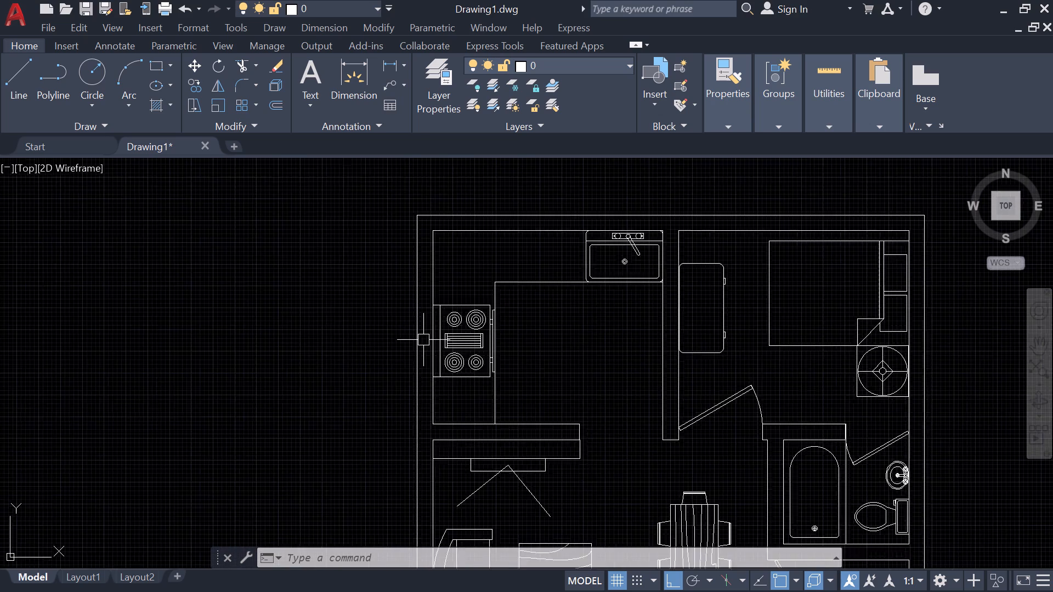
pyautogui.scroll(1, 423, 340)
pyautogui.click(499, 429)
pyautogui.click(494, 379)
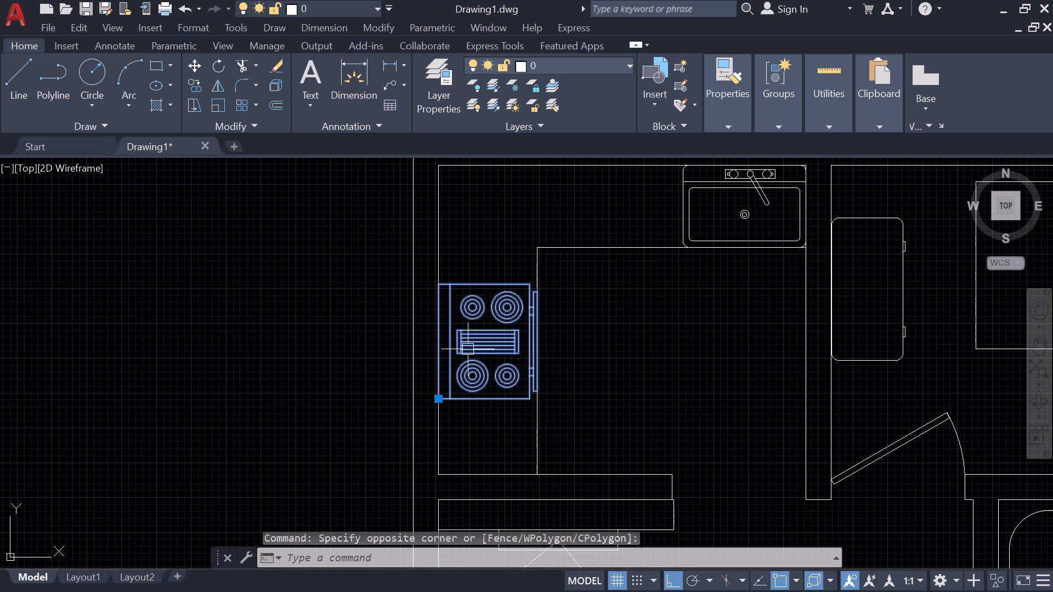
pyautogui.write('m')
pyautogui.press('space')
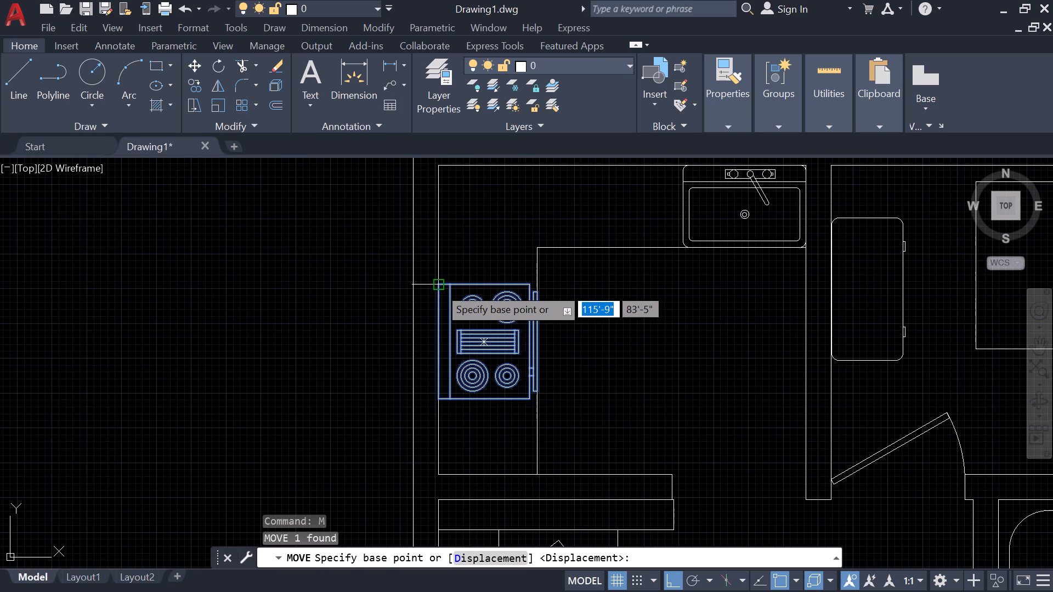
pyautogui.click(439, 287)
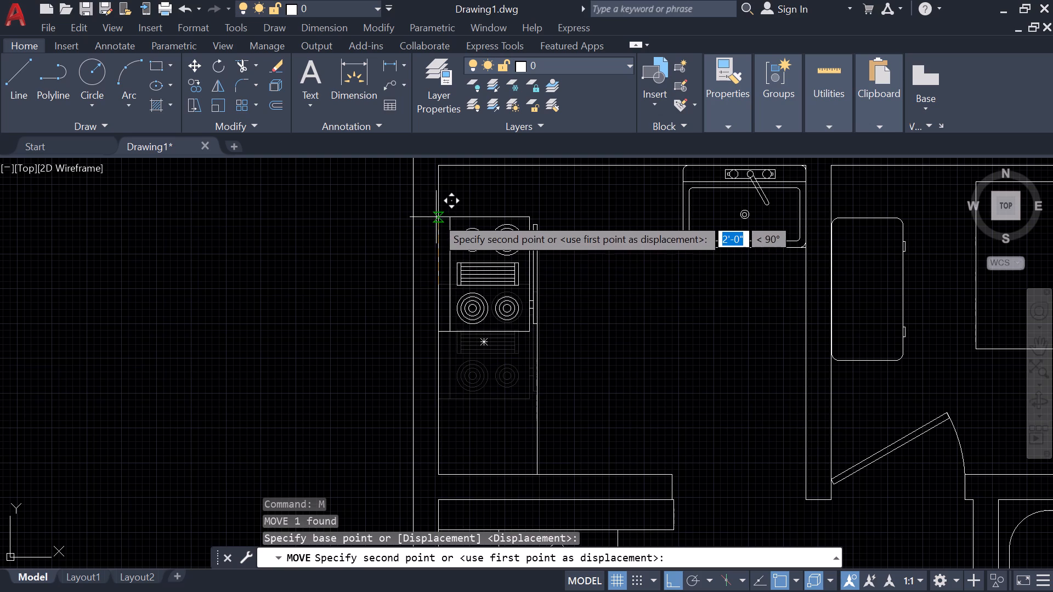
pyautogui.click(437, 244)
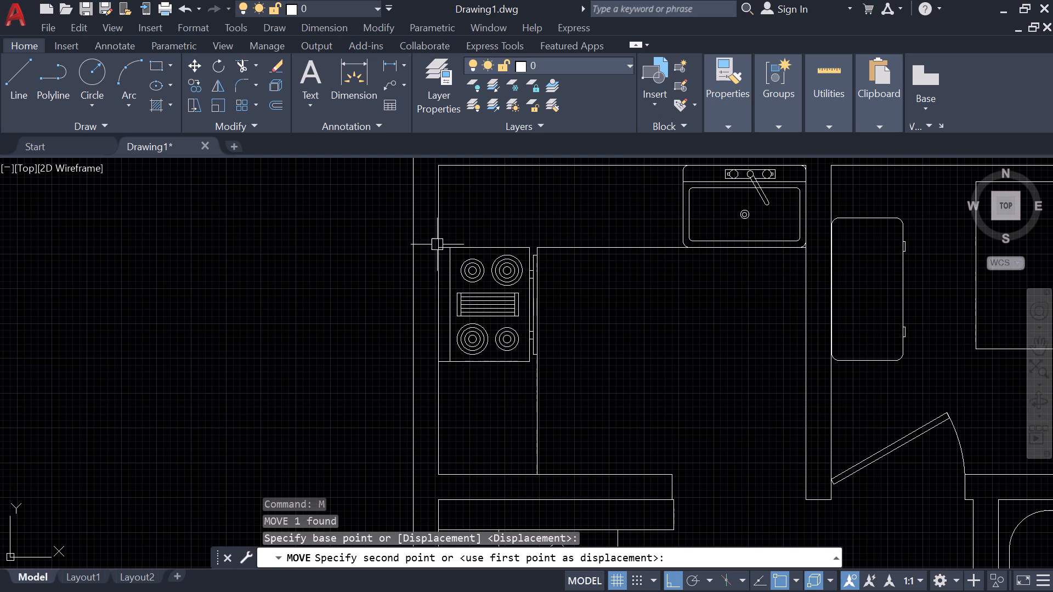
# Rotate the rectangular appliance symbol outside the plan 90° about its upper-left corner.
pyautogui.scroll(-2, 514, 368)
pyautogui.moveTo(592, 392); pyautogui.dragTo(430, 282, button='middle')
pyautogui.moveTo(754, 424); pyautogui.dragTo(738, 412, button='middle')
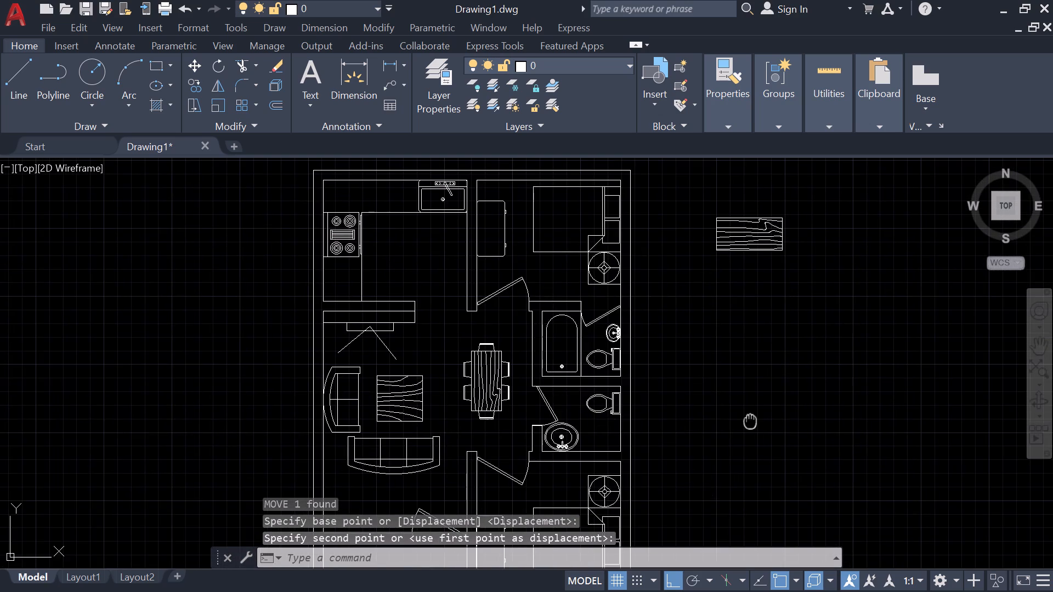
pyautogui.moveTo(738, 412); pyautogui.dragTo(537, 302, button='middle')
pyautogui.click(947, 503)
pyautogui.click(779, 375)
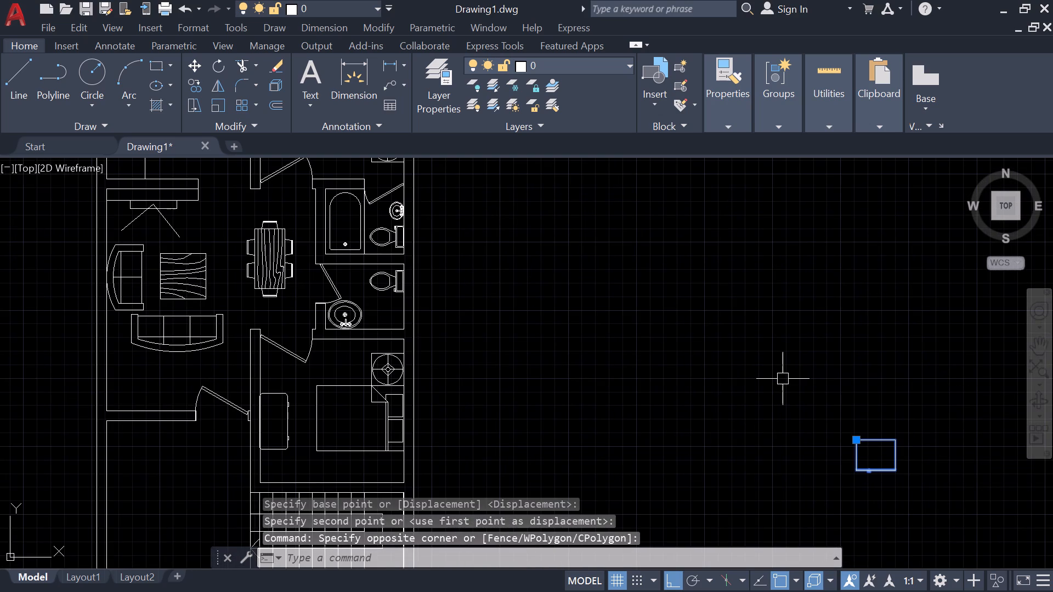
pyautogui.write('ro')
pyautogui.press('space')
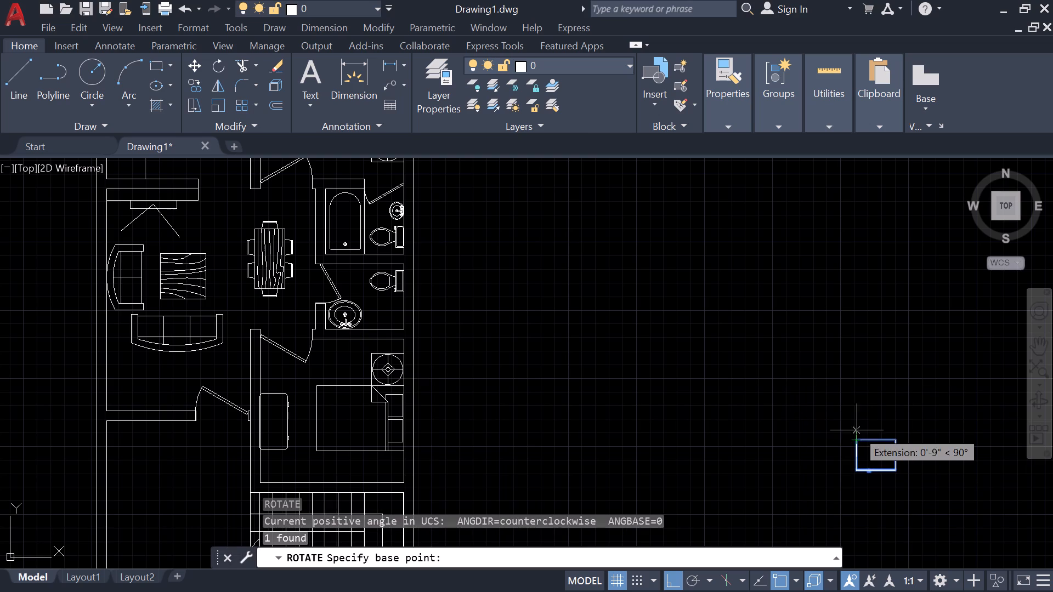
pyautogui.click(858, 442)
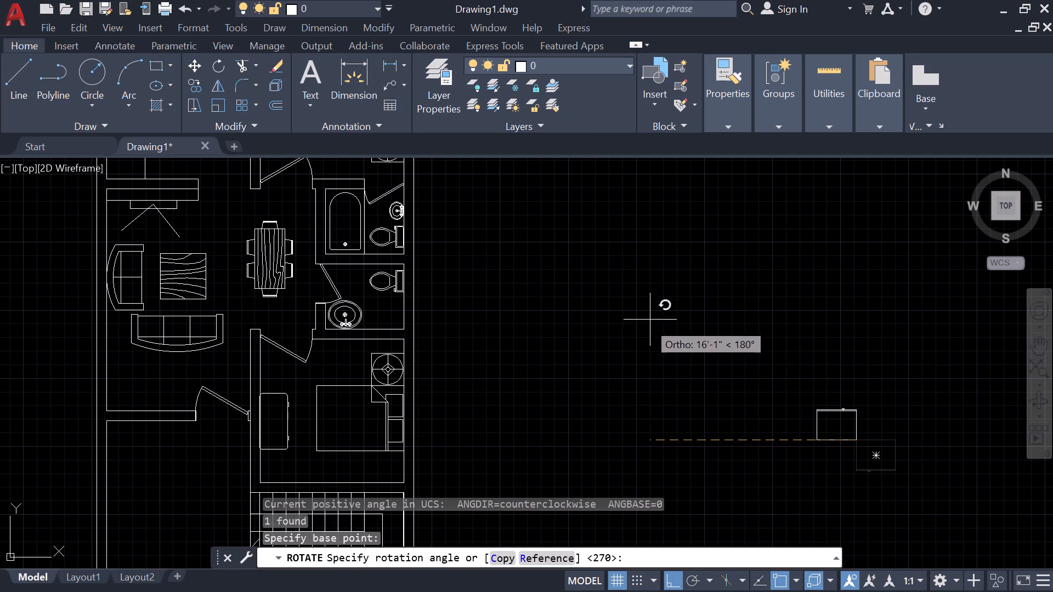
pyautogui.click(736, 257)
# Move the rotated rectangular appliance into the kitchen below the stove, aligning its lower-right corner with the counter's front edge just above the wall.
pyautogui.click(944, 491)
pyautogui.click(792, 370)
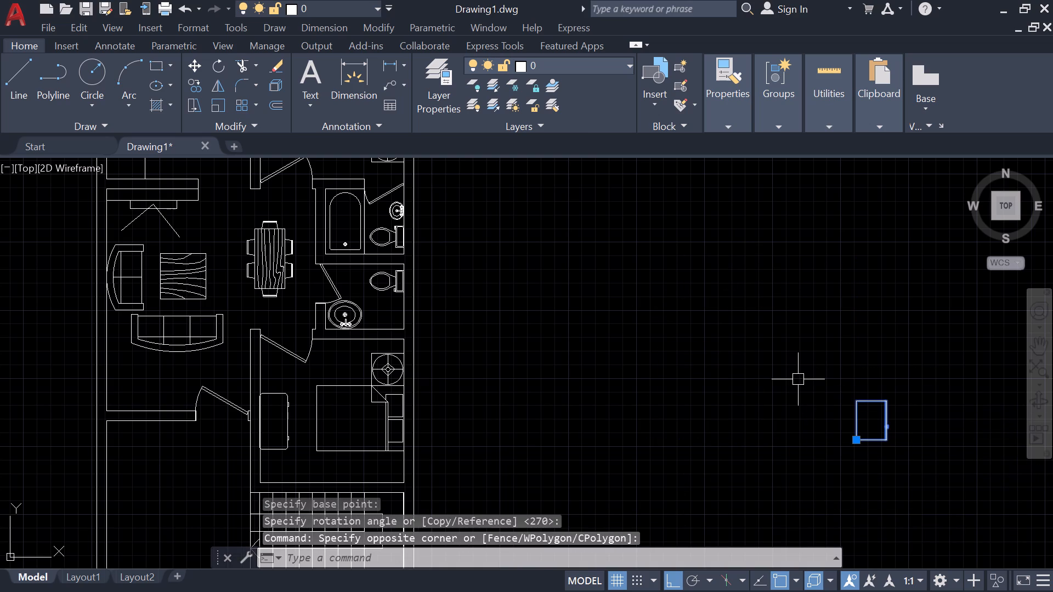
pyautogui.press('m')
pyautogui.press('space')
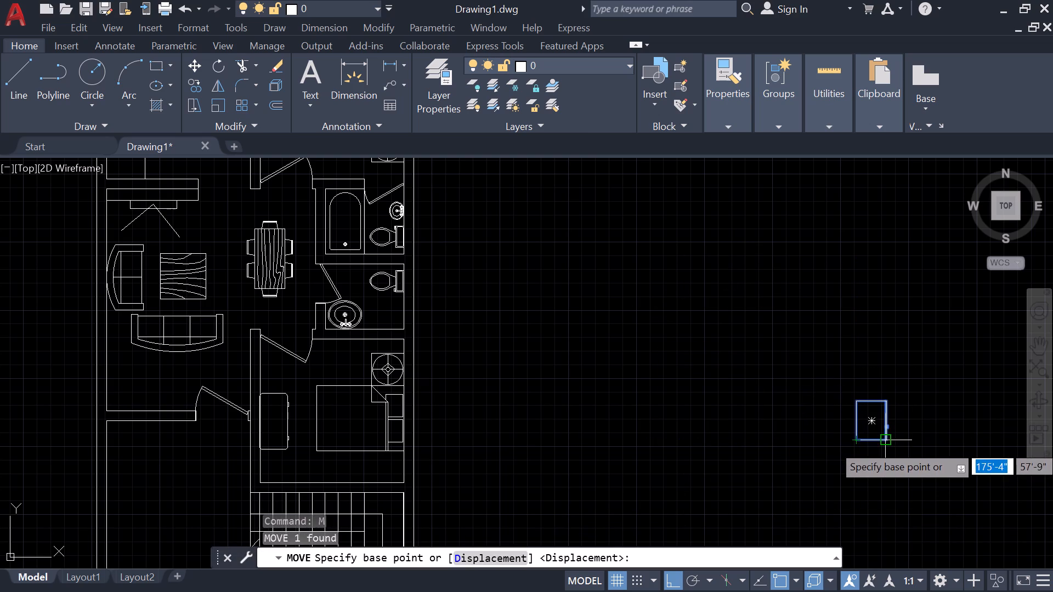
pyautogui.scroll(6, 891, 445)
pyautogui.click(871, 429)
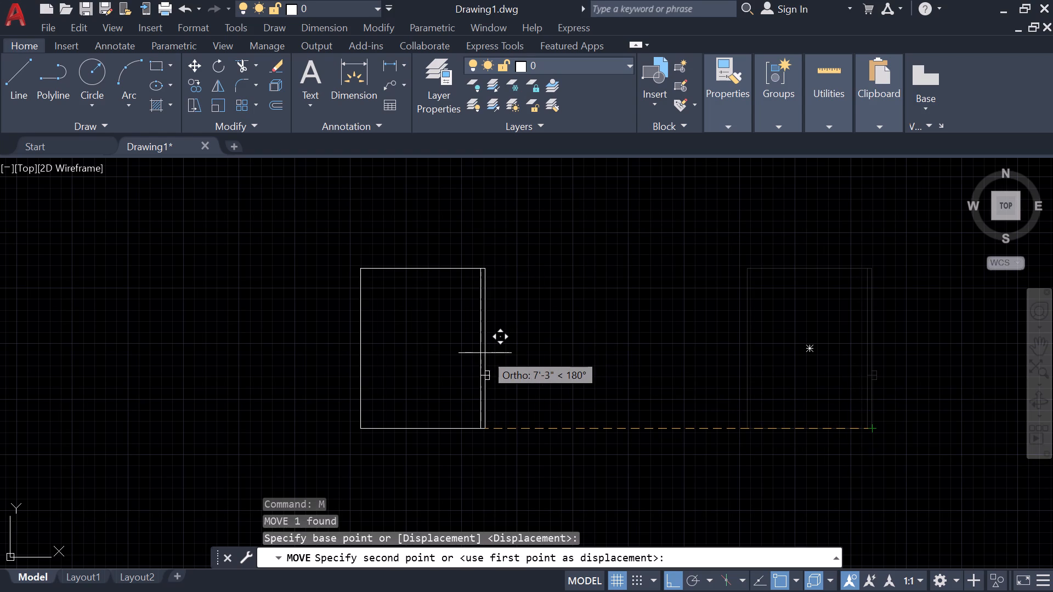
pyautogui.hotkey('shift', 'F8')
pyautogui.scroll(-3, 494, 352)
pyautogui.moveTo(281, 304); pyautogui.dragTo(385, 409, button='middle')
pyautogui.scroll(-1, 504, 490)
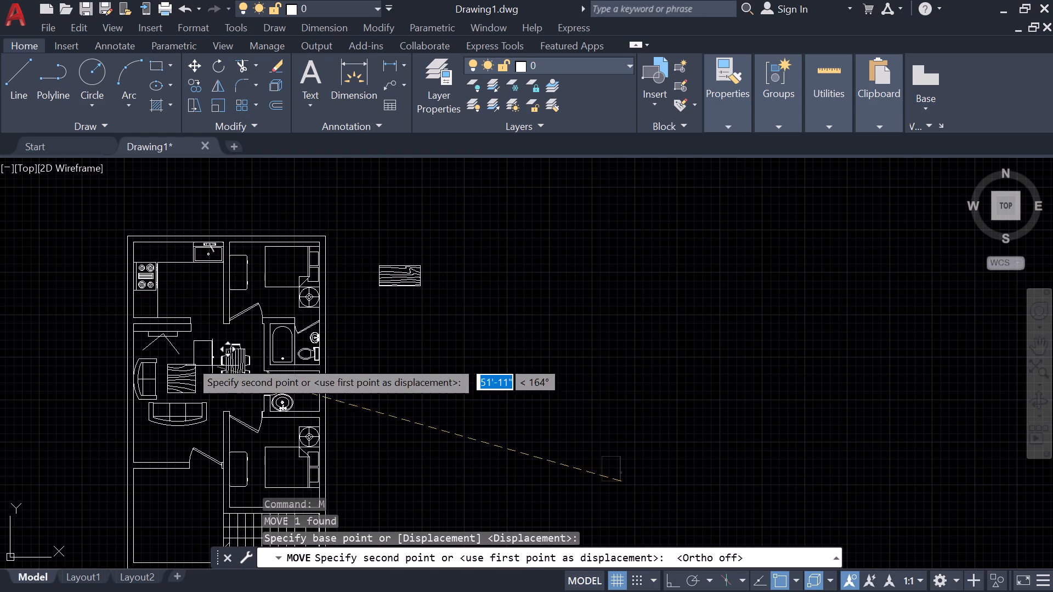
pyautogui.scroll(3, 133, 318)
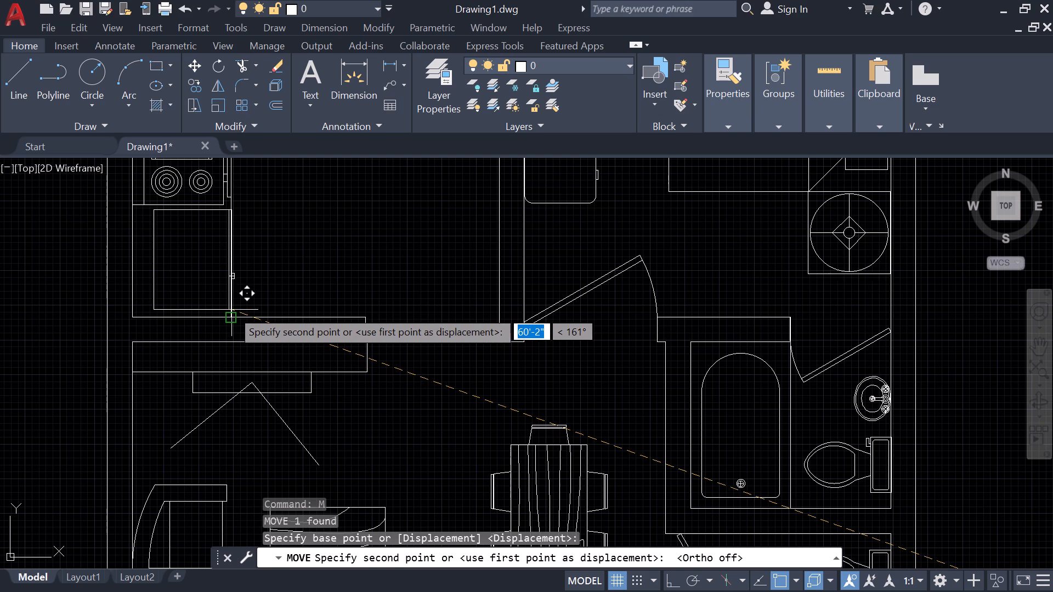
pyautogui.scroll(7, 229, 310)
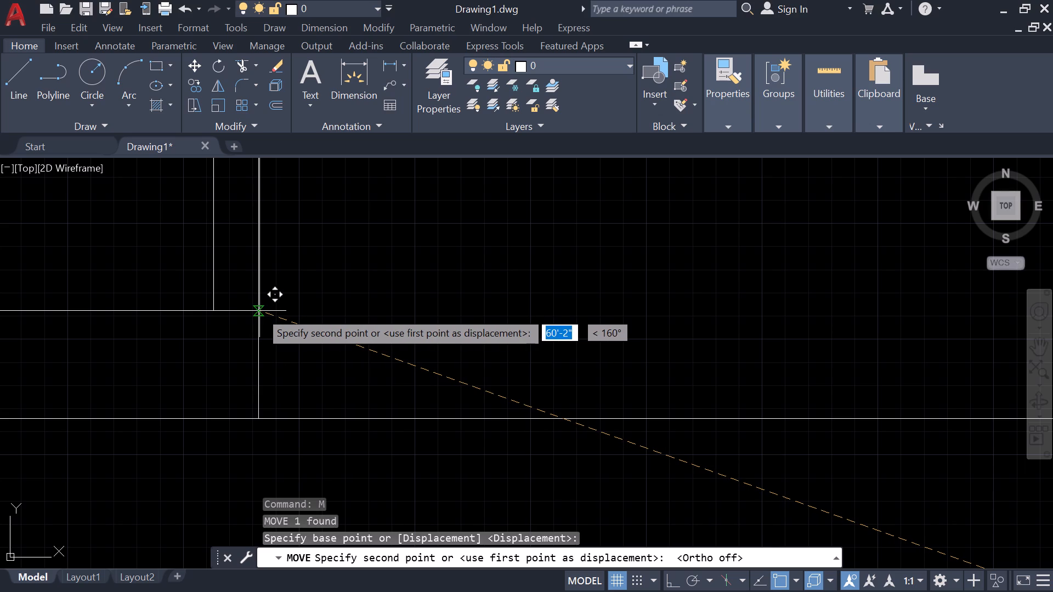
pyautogui.click(257, 311)
# Move the stove right so the top-right corner of its body meets the counter's inner corner.
pyautogui.scroll(-1, 281, 318)
pyautogui.scroll(-2, 274, 243)
pyautogui.moveTo(275, 240); pyautogui.dragTo(275, 238, button='middle')
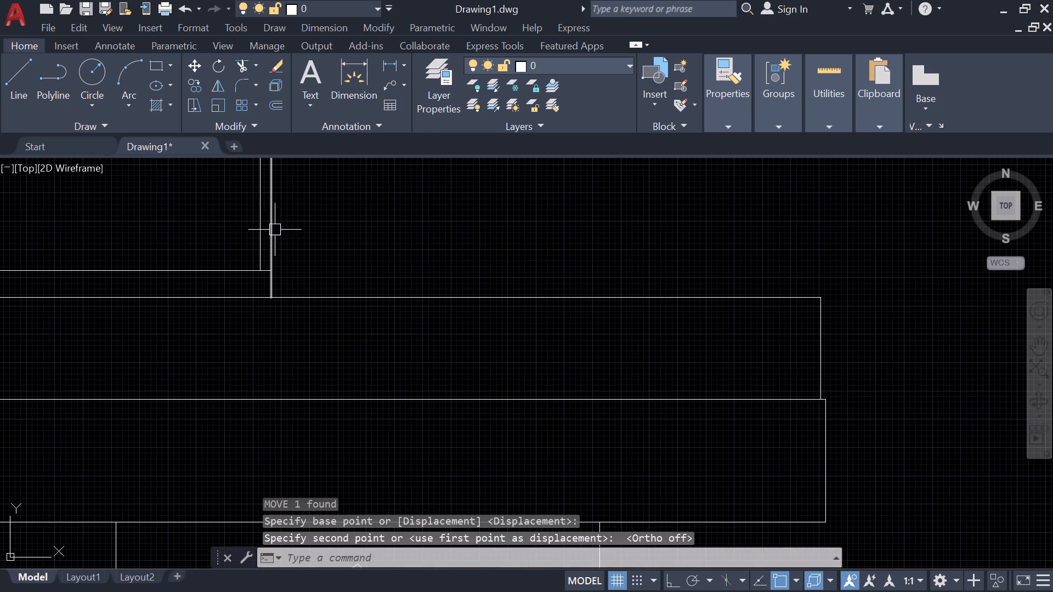
pyautogui.moveTo(275, 238); pyautogui.dragTo(275, 316, button='middle')
pyautogui.moveTo(263, 252); pyautogui.dragTo(268, 350, button='middle')
pyautogui.scroll(-2, 247, 274)
pyautogui.moveTo(240, 248); pyautogui.dragTo(244, 299, button='middle')
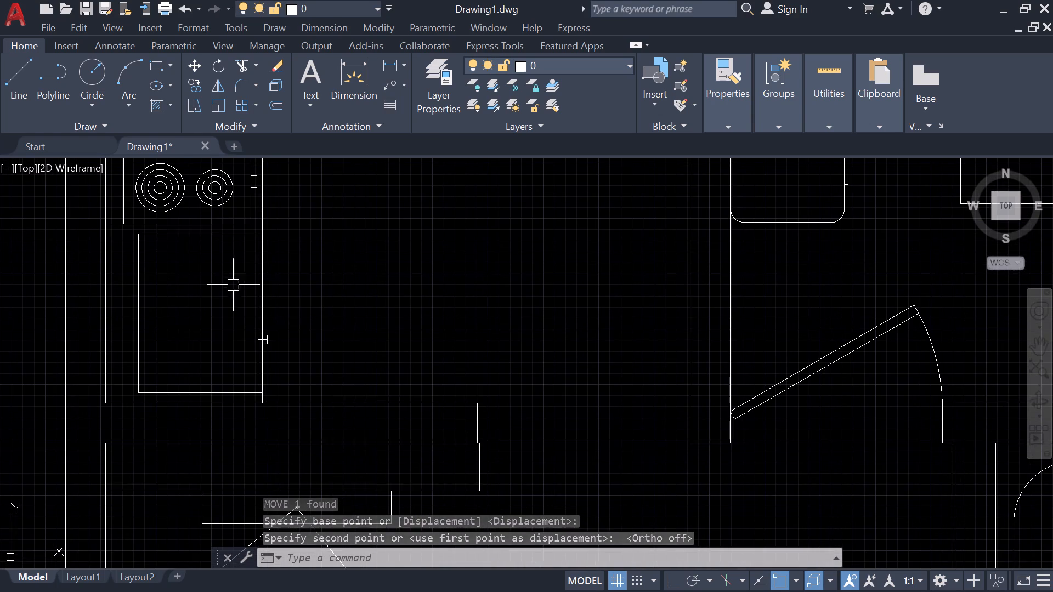
pyautogui.moveTo(232, 282); pyautogui.dragTo(221, 355, button='middle')
pyautogui.scroll(-2, 222, 349)
pyautogui.scroll(3, 219, 355)
pyautogui.moveTo(218, 354); pyautogui.dragTo(223, 424, button='middle')
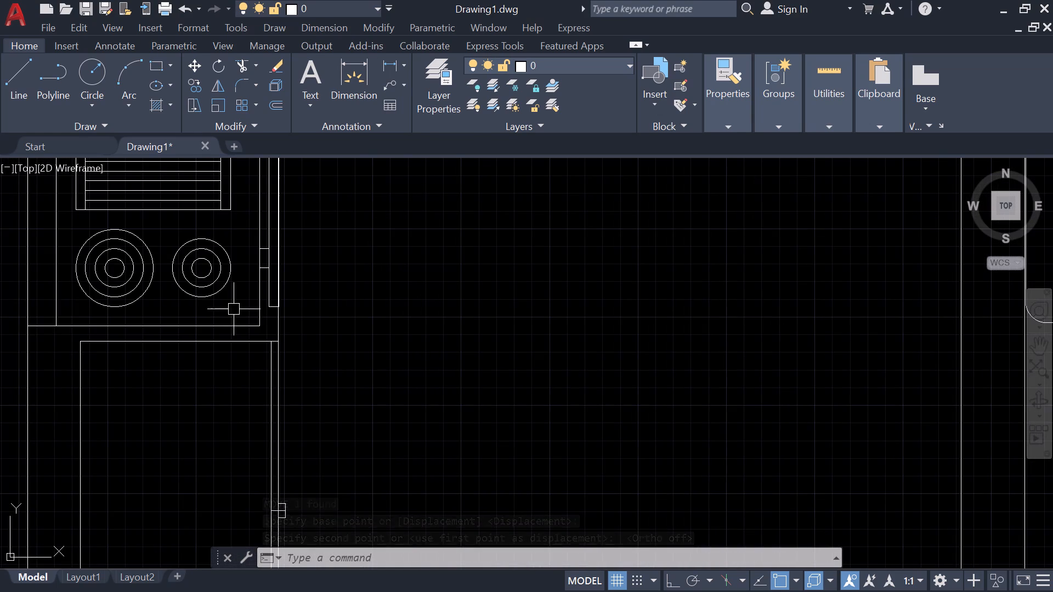
pyautogui.scroll(-1, 246, 249)
pyautogui.moveTo(246, 249); pyautogui.dragTo(262, 309, button='middle')
pyautogui.moveTo(267, 209); pyautogui.dragTo(273, 248, button='middle')
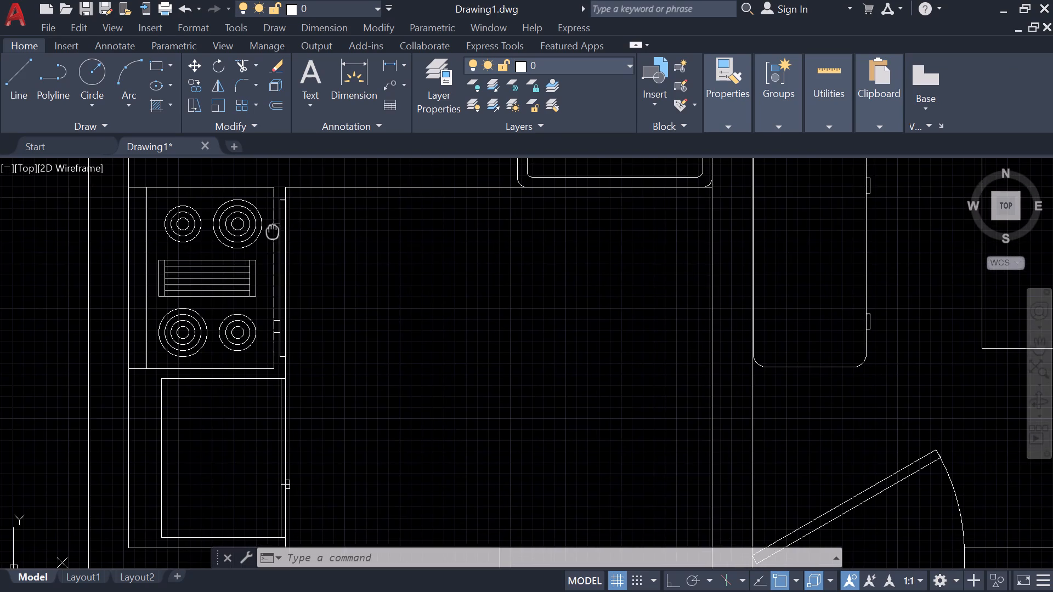
pyautogui.moveTo(273, 248); pyautogui.dragTo(275, 338, button='middle')
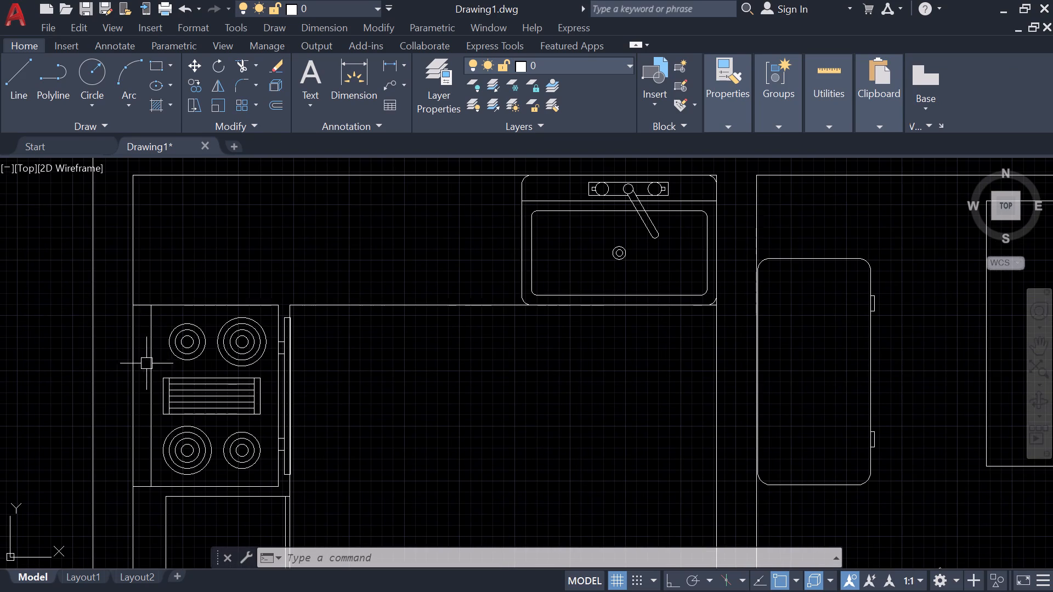
pyautogui.scroll(1, 138, 365)
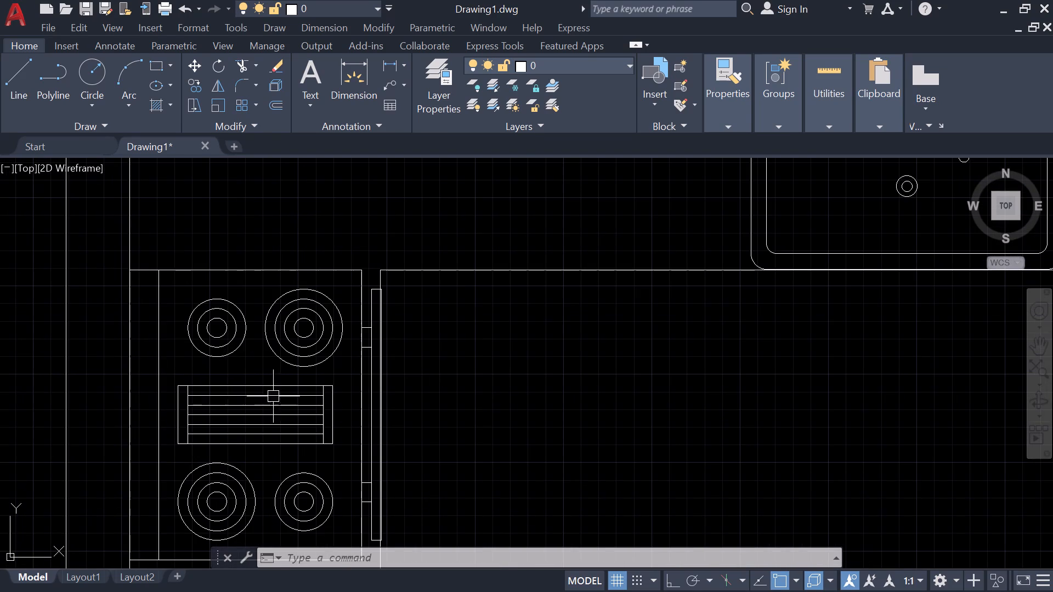
pyautogui.click(363, 412)
pyautogui.write('m')
pyautogui.press('space')
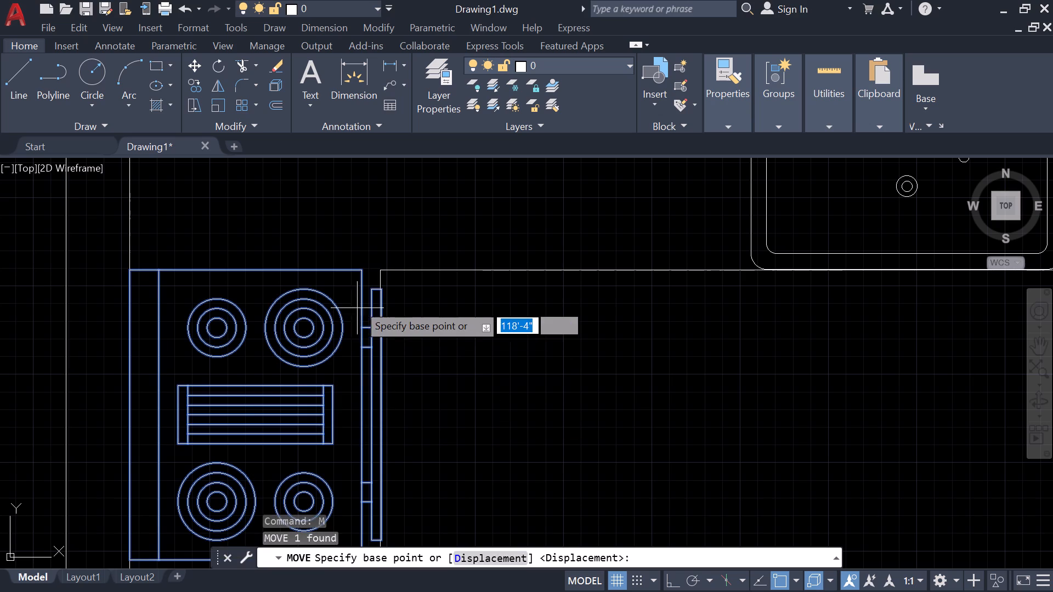
pyautogui.click(357, 269)
pyautogui.click(383, 269)
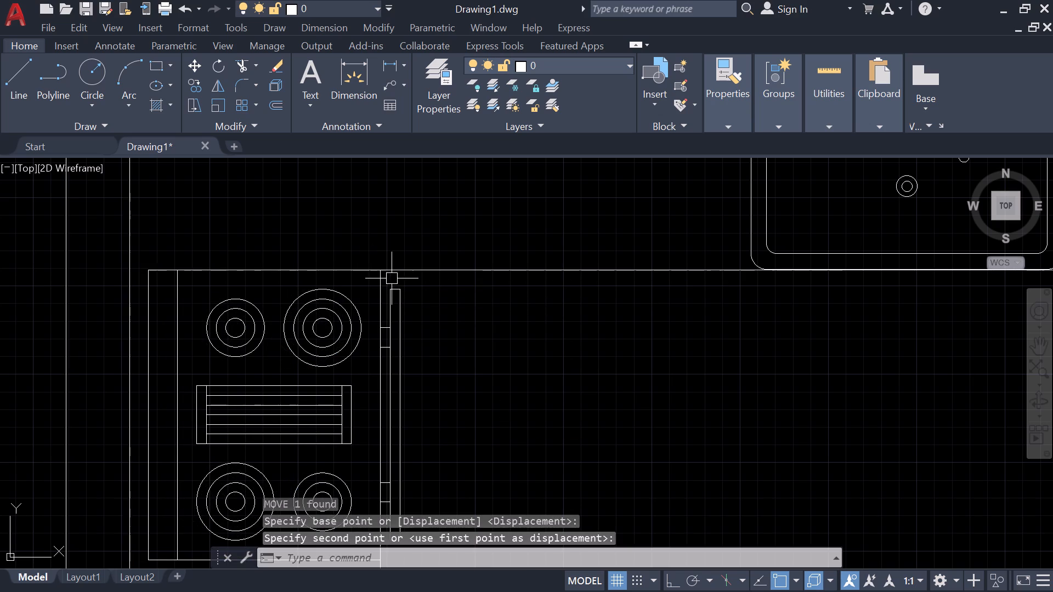
pyautogui.press('Escape')
# Trim away the inner wall line along the bottom of the lower-left room, up to the staircase.
pyautogui.scroll(-2, 441, 377)
pyautogui.moveTo(443, 377); pyautogui.dragTo(477, 296, button='middle')
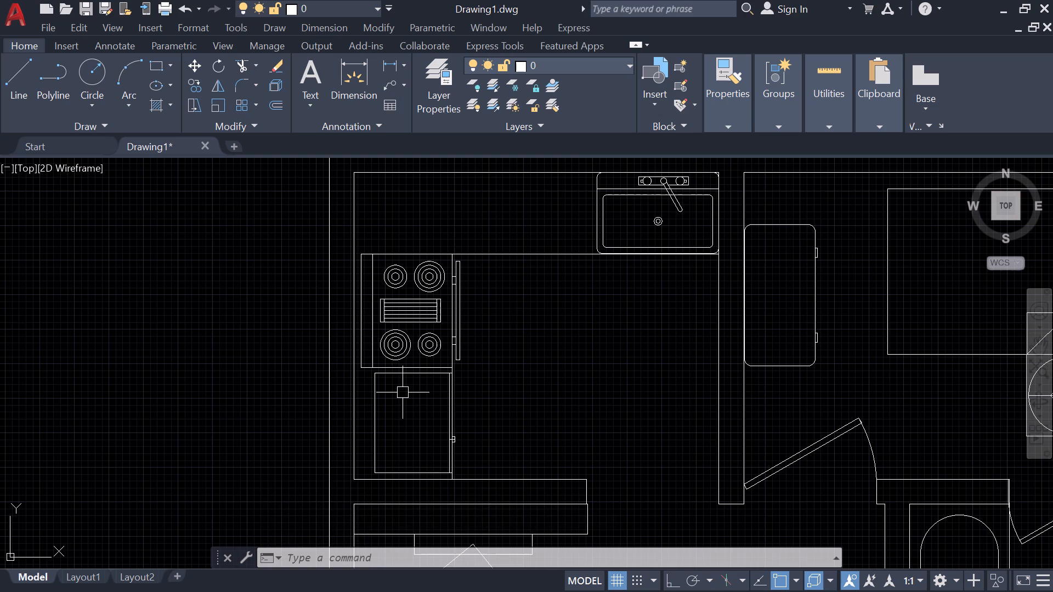
pyautogui.scroll(-1, 522, 425)
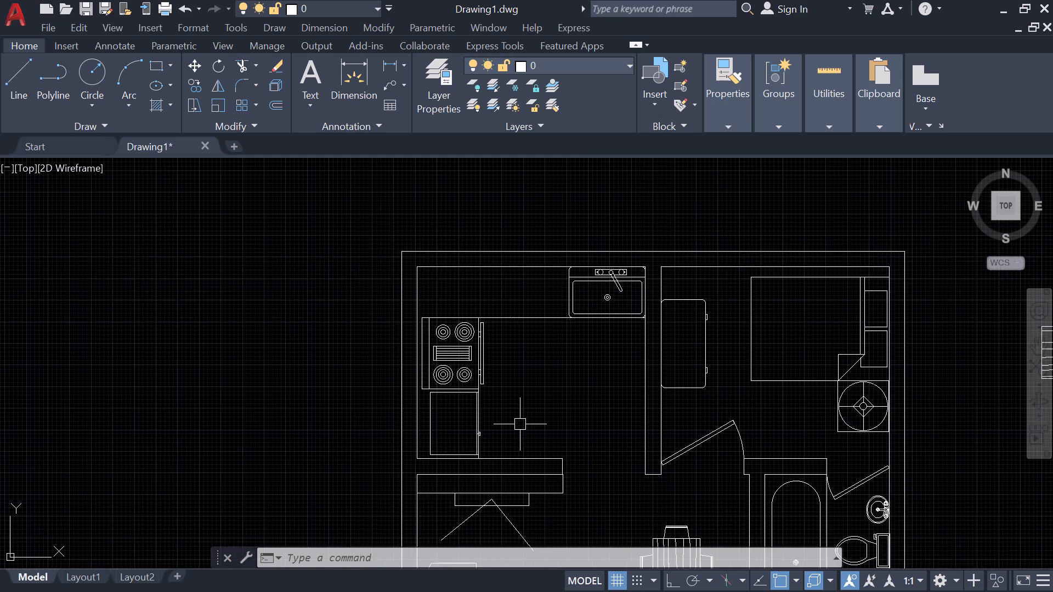
pyautogui.moveTo(518, 422); pyautogui.dragTo(457, 292, button='middle')
pyautogui.scroll(-2, 554, 374)
pyautogui.moveTo(551, 373); pyautogui.dragTo(539, 368, button='middle')
pyautogui.scroll(1, 547, 373)
pyautogui.scroll(-1, 567, 380)
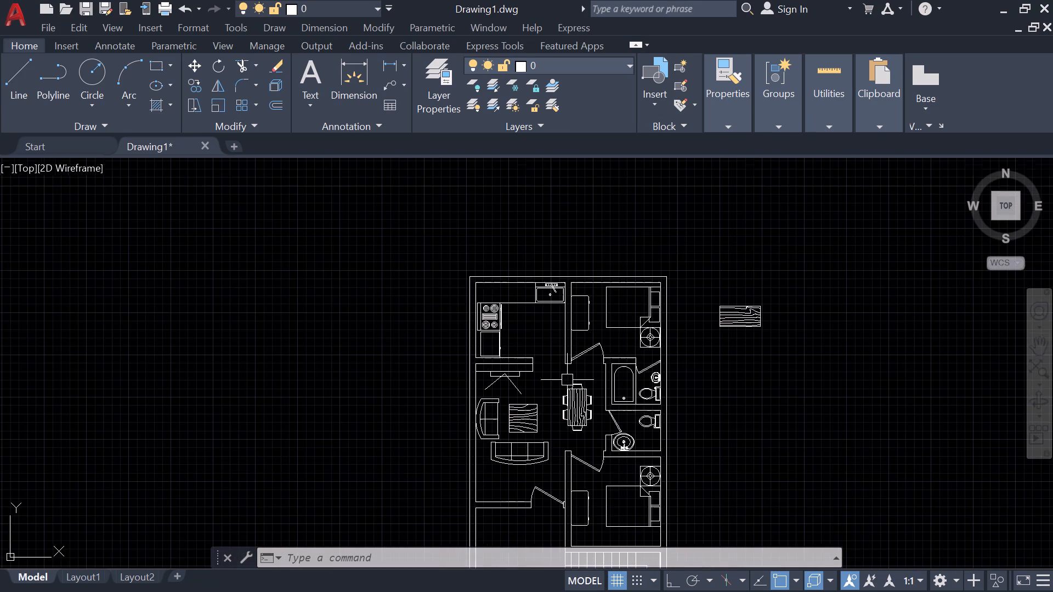
pyautogui.moveTo(567, 380); pyautogui.dragTo(529, 261, button='middle')
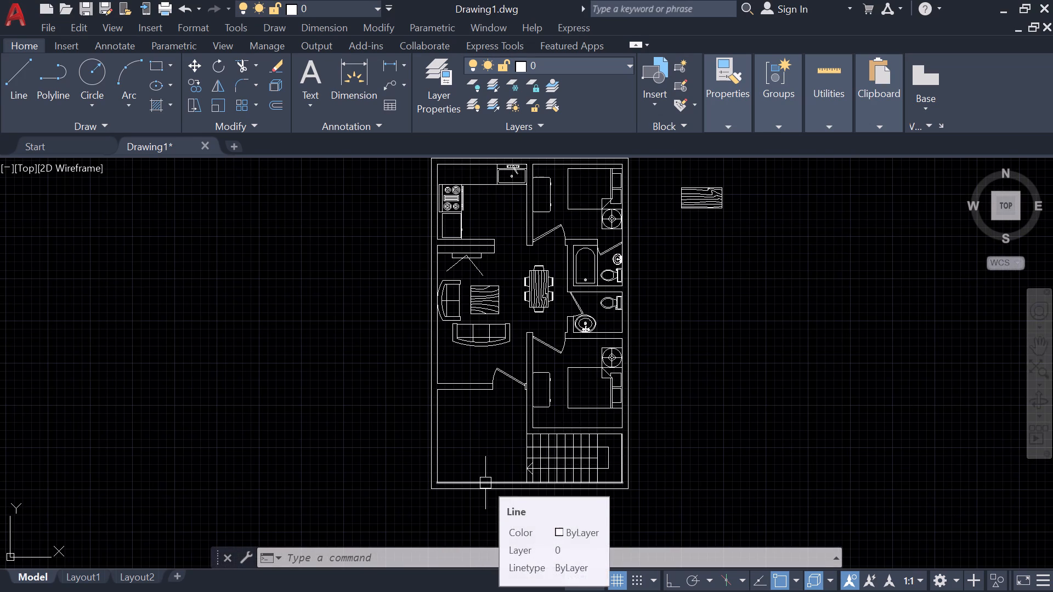
pyautogui.press('Escape')
pyautogui.write('tr')
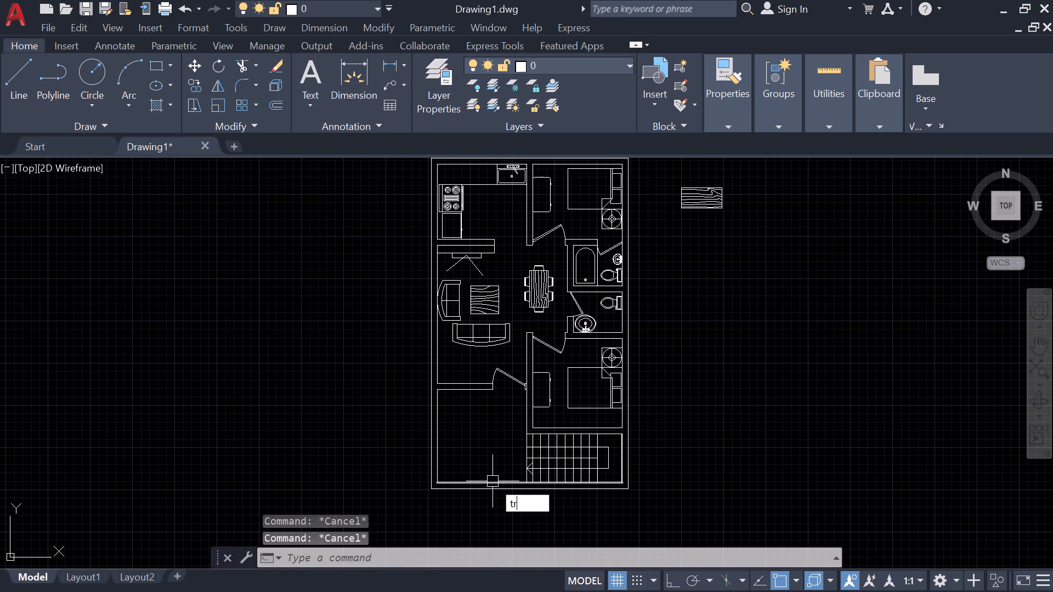
pyautogui.press('space')
pyautogui.scroll(4, 492, 481)
pyautogui.click(502, 498)
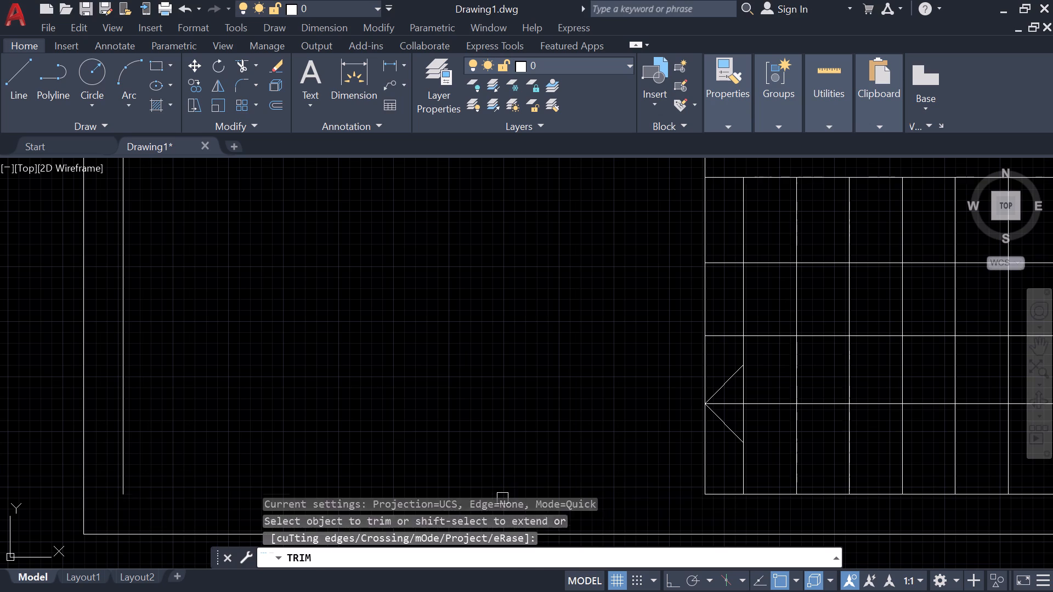
pyautogui.scroll(-2, 484, 470)
pyautogui.press('Escape')
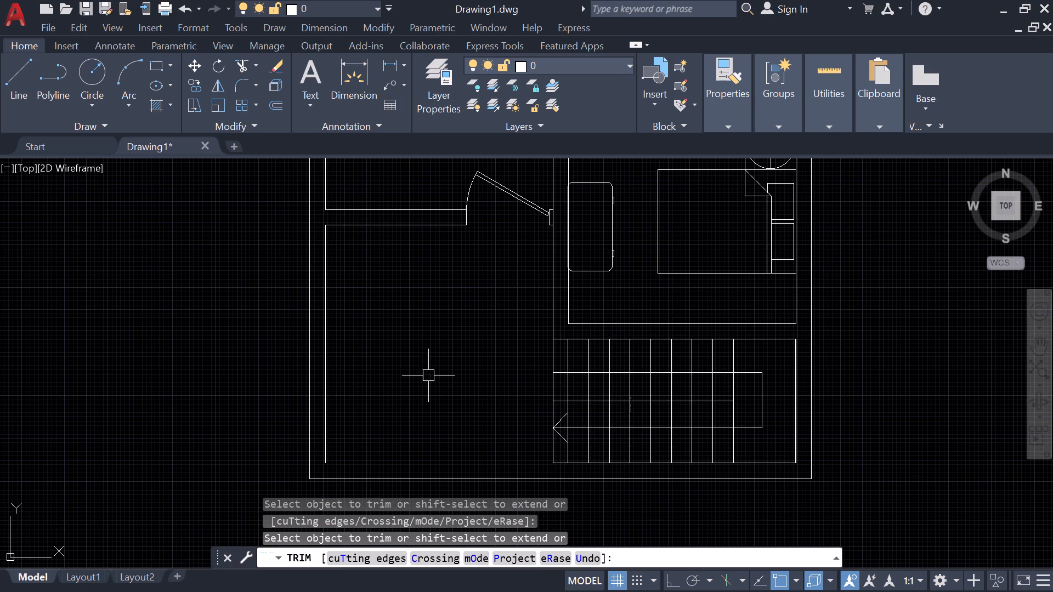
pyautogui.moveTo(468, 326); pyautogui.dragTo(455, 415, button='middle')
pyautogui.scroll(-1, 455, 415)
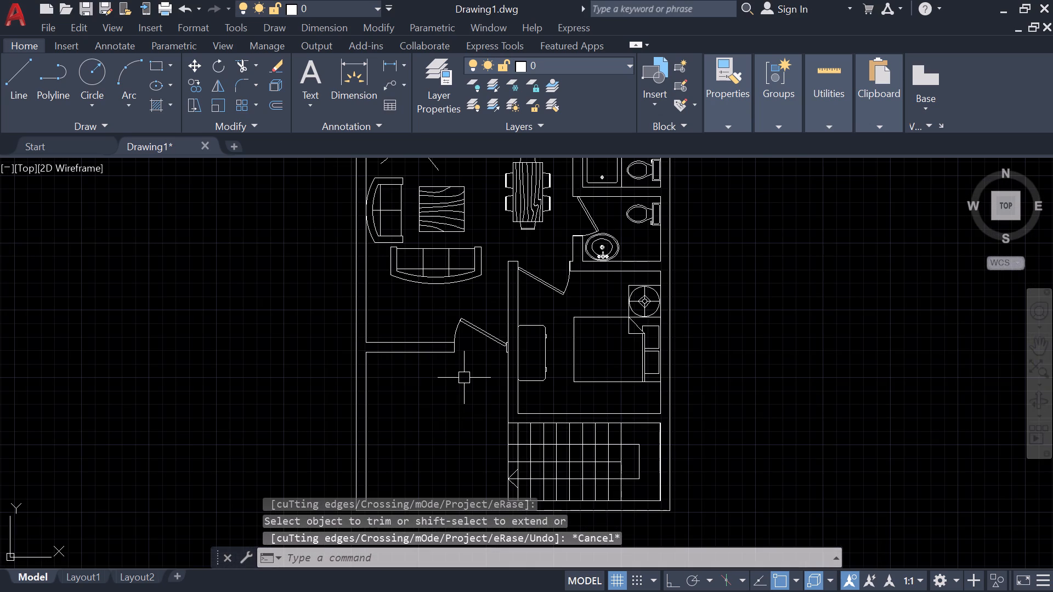
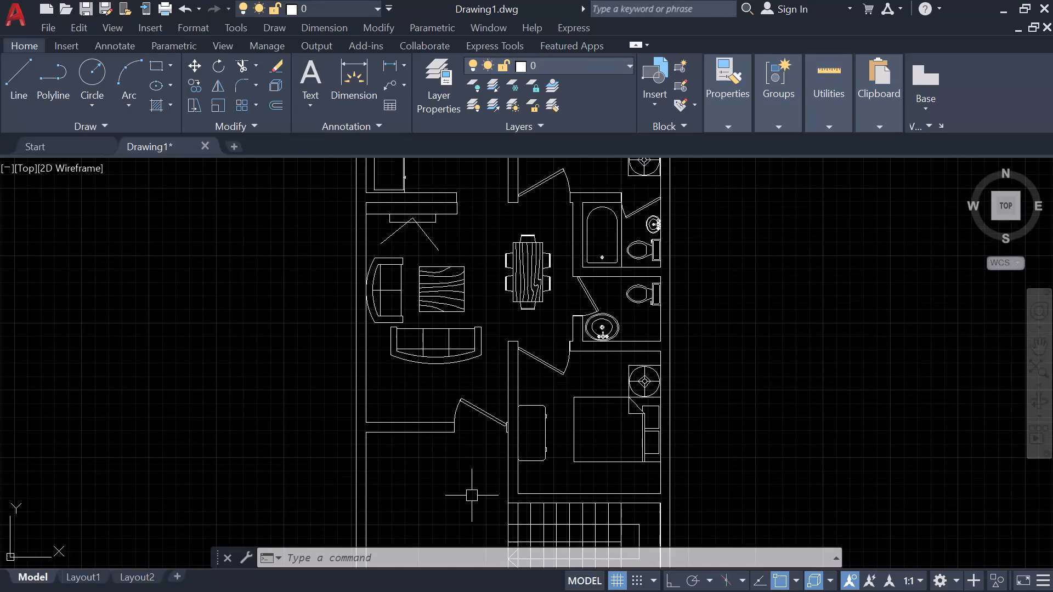
# Scale down the wood-grain table outside the plan about its upper-left corner to a little under two-thirds of its size.
pyautogui.scroll(-2, 472, 464)
pyautogui.scroll(1, 472, 410)
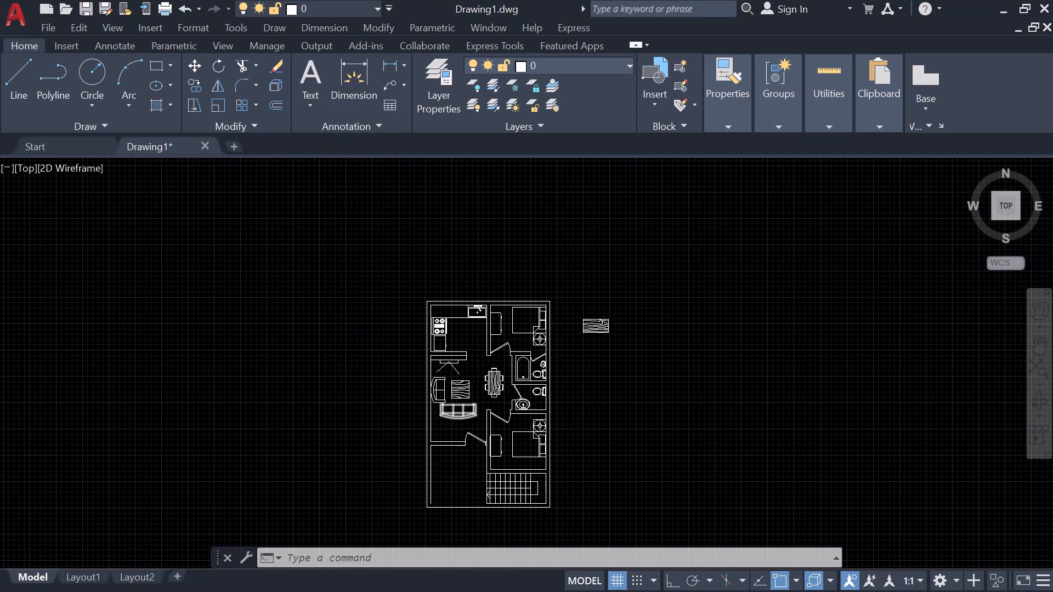
pyautogui.scroll(-1, 472, 410)
pyautogui.moveTo(472, 410); pyautogui.dragTo(455, 361, button='middle')
pyautogui.scroll(1, 570, 315)
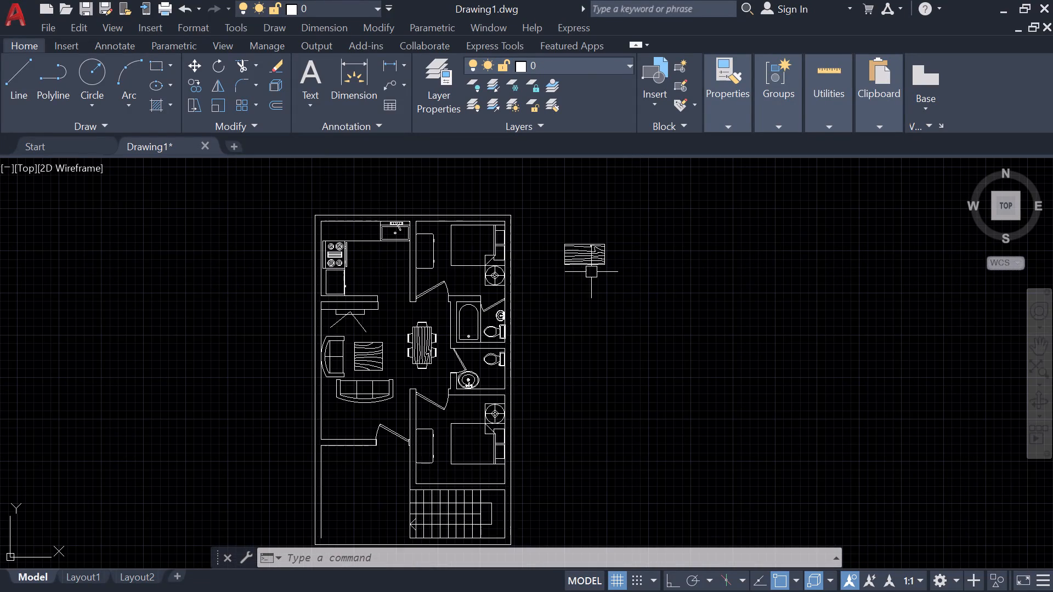
pyautogui.scroll(1, 600, 254)
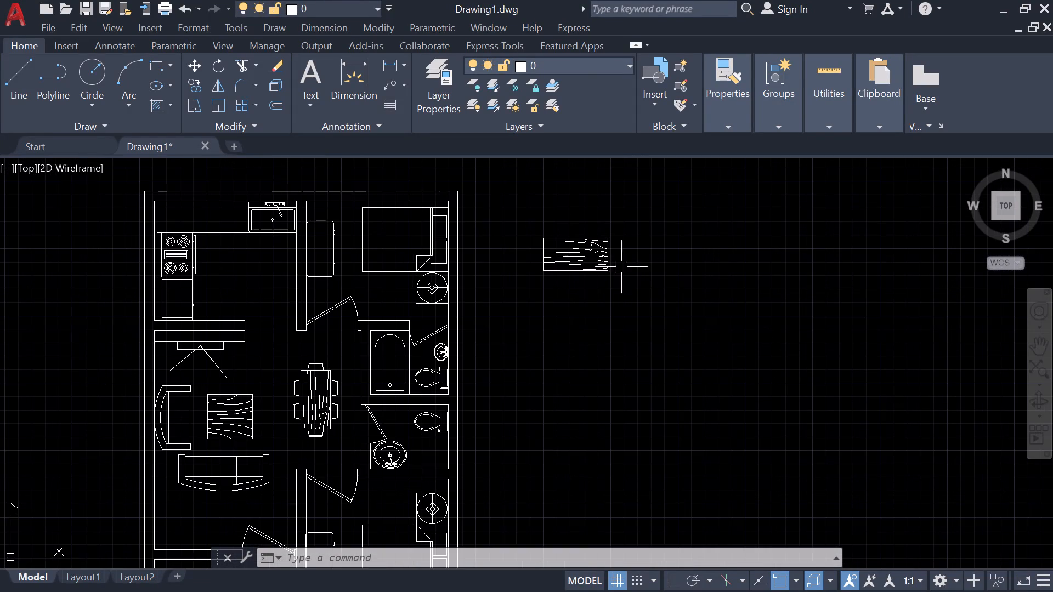
pyautogui.click(639, 283)
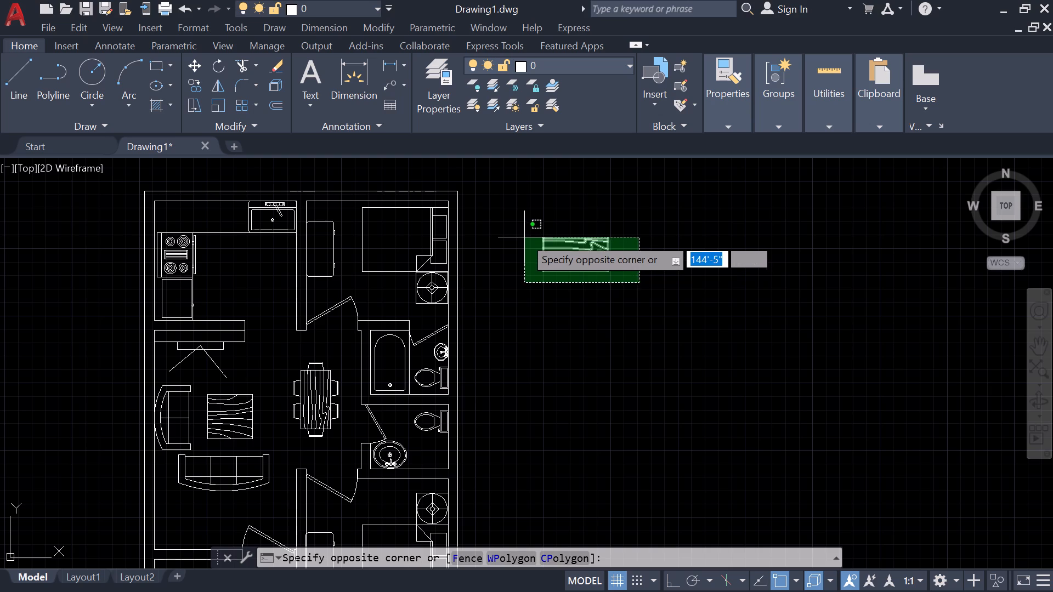
pyautogui.click(524, 234)
pyautogui.write('sc')
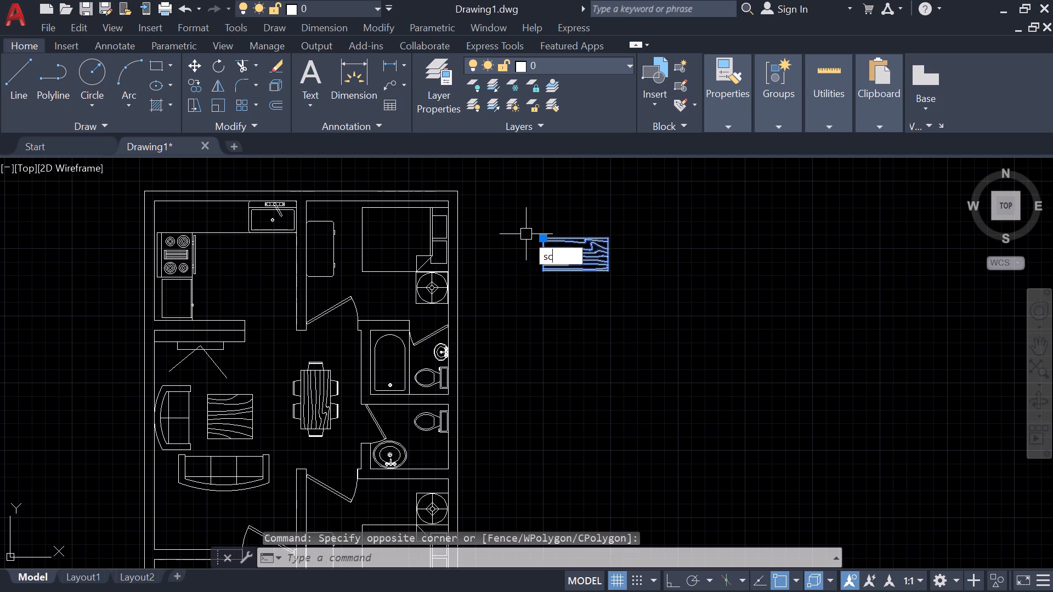
pyautogui.press('space')
pyautogui.click(546, 236)
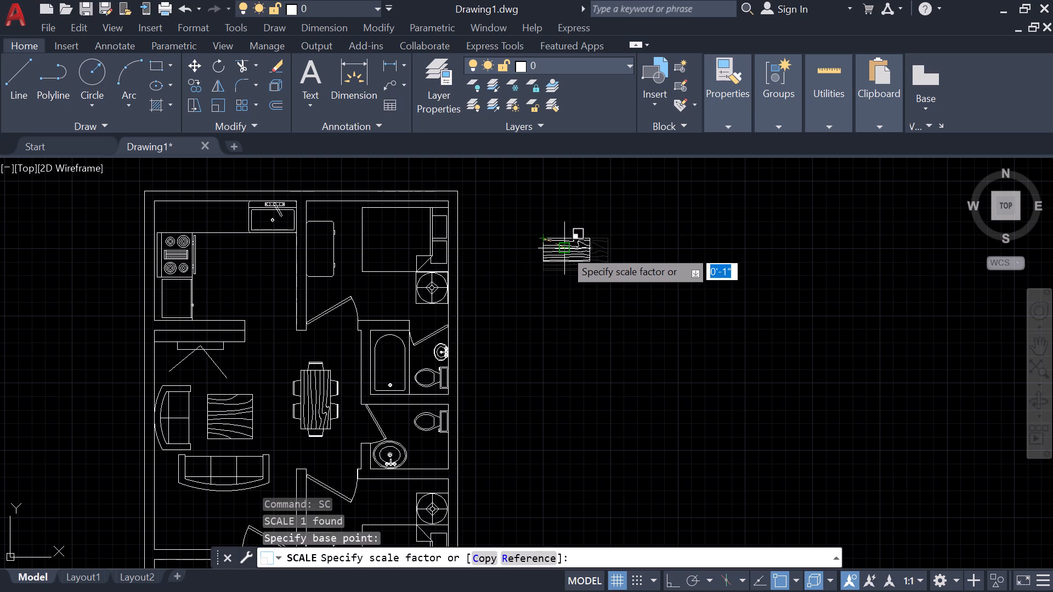
pyautogui.click(559, 249)
# Rotate the wood-grain table outside the plan 90° clockwise about its lower-right corner, using Ortho mode.
pyautogui.click(606, 286)
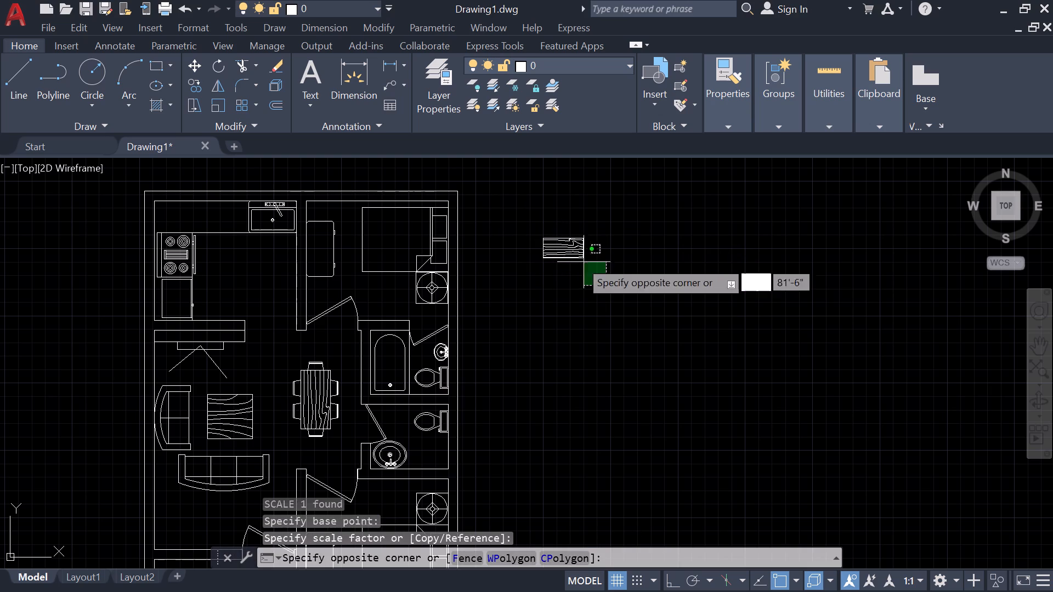
pyautogui.click(529, 229)
pyautogui.write('ro')
pyautogui.press('Return')
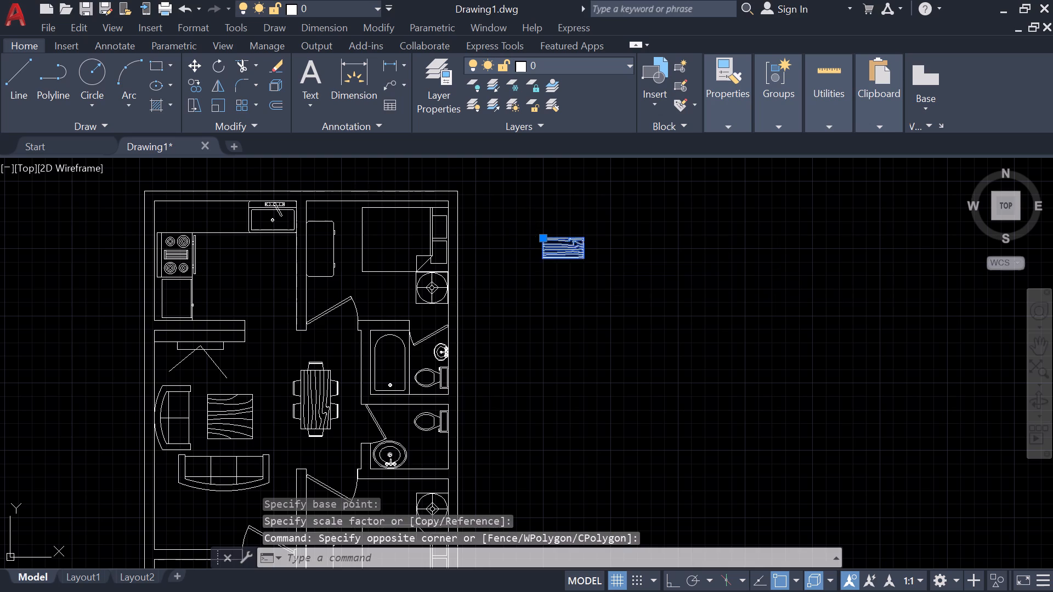
pyautogui.click(582, 262)
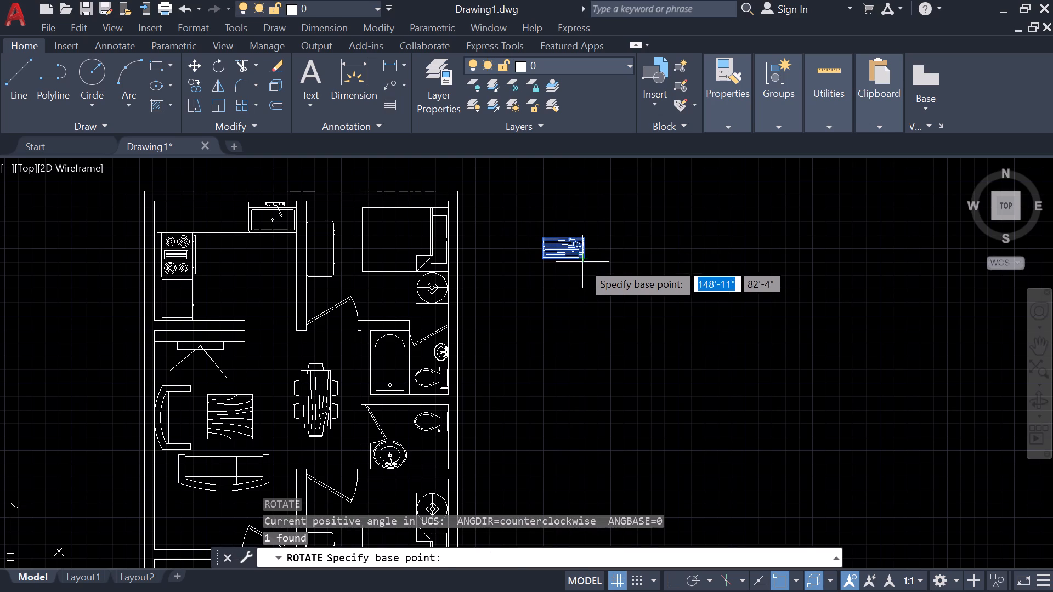
pyautogui.hotkey('shift', 'F8')
pyautogui.click(585, 309)
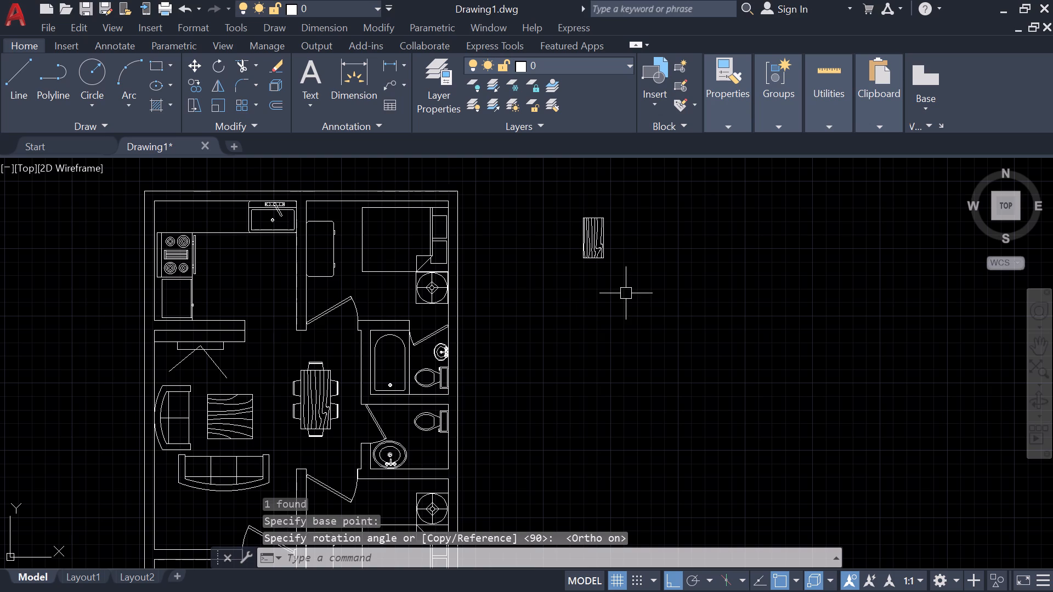
# Move the rotated wood-grain table by its upper-right corner into the kitchen, against the right-hand wall a short distance below the sink.
pyautogui.click(629, 293)
pyautogui.click(547, 185)
pyautogui.write('m')
pyautogui.press('space')
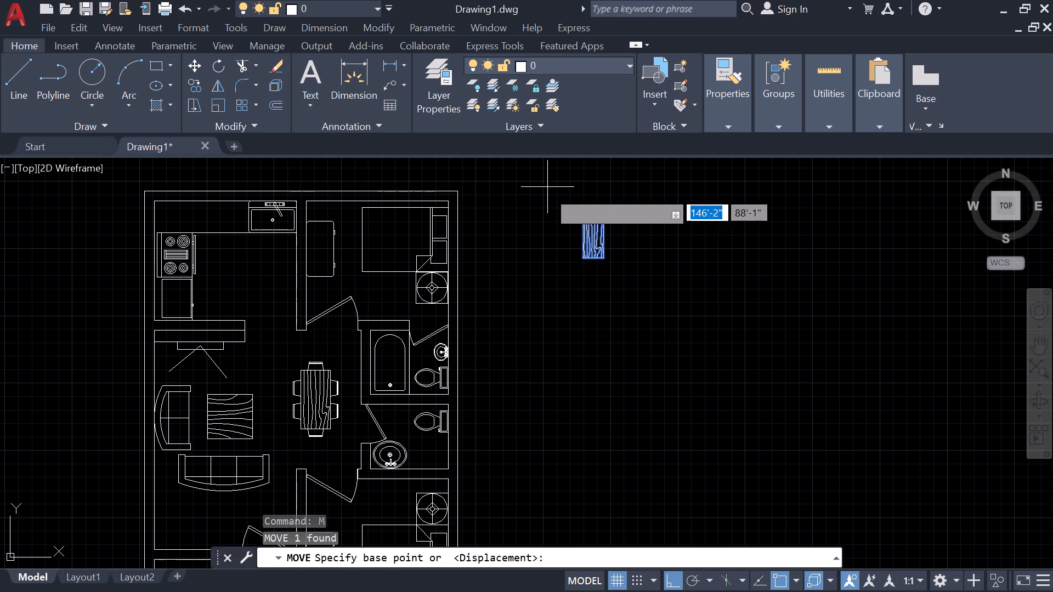
pyautogui.click(600, 217)
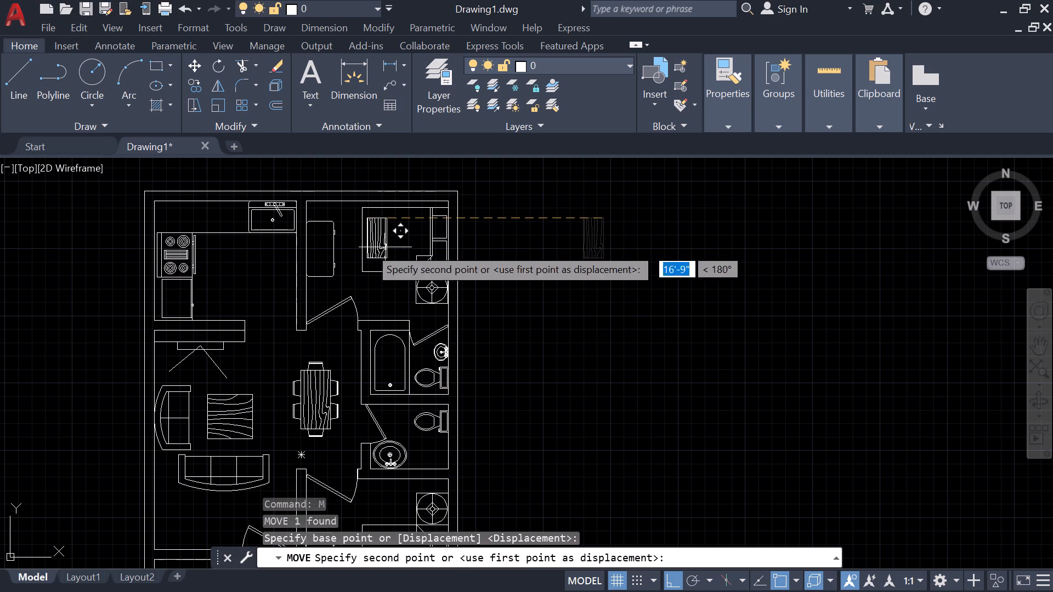
pyautogui.hotkey('shift', 'F8')
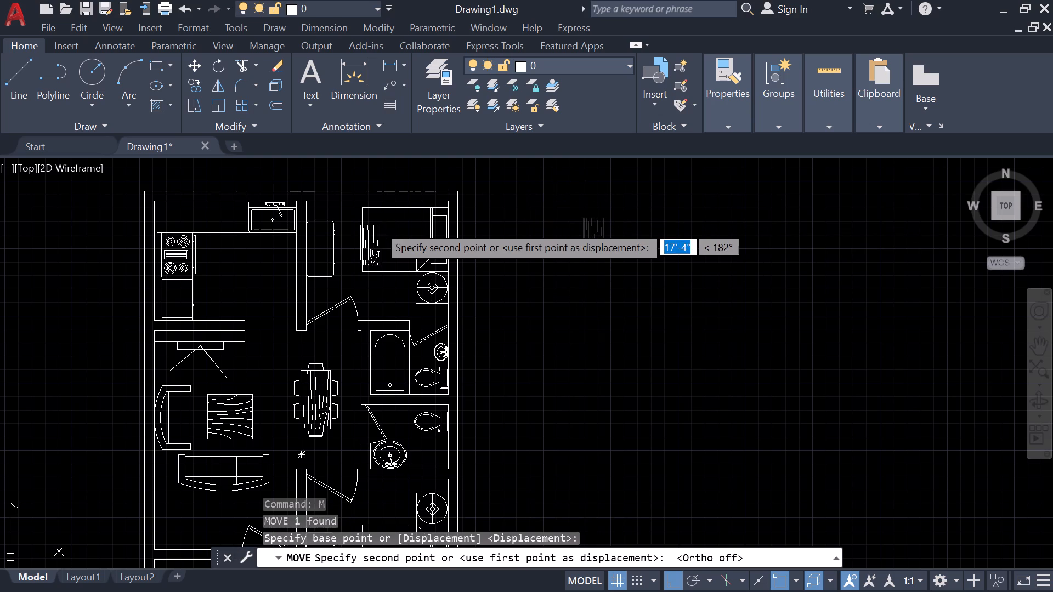
pyautogui.scroll(4, 273, 250)
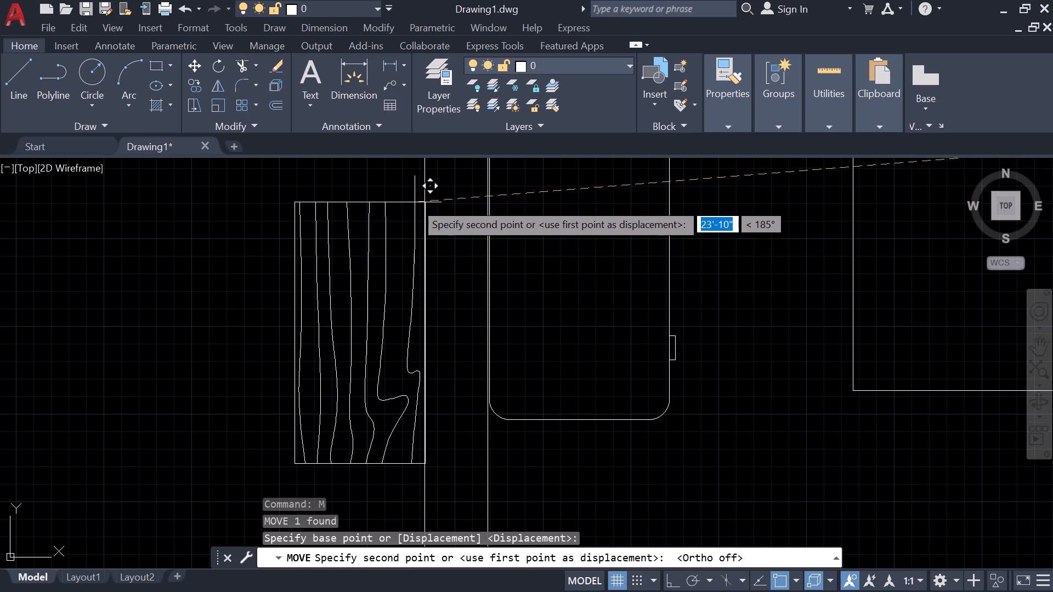
pyautogui.click(415, 202)
pyautogui.scroll(-2, 409, 244)
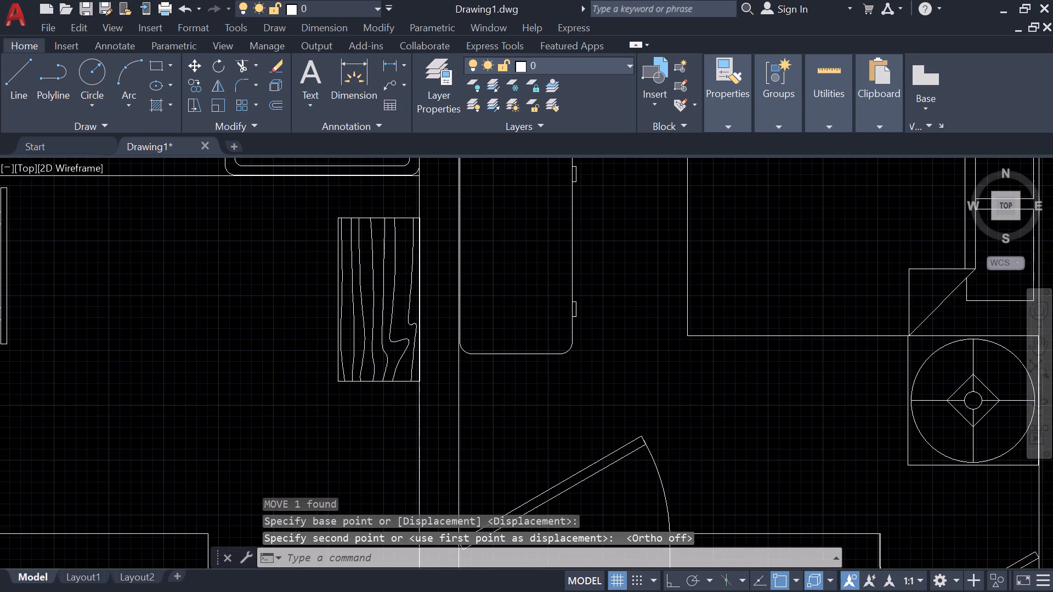
pyautogui.moveTo(363, 300); pyautogui.dragTo(350, 360, button='middle')
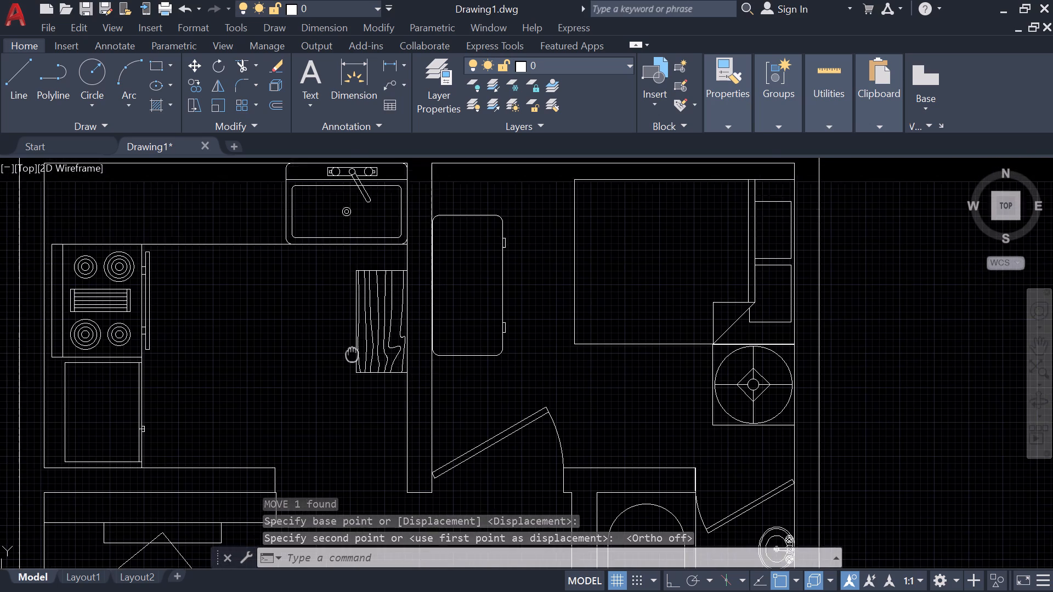
pyautogui.moveTo(350, 360); pyautogui.dragTo(347, 371, button='middle')
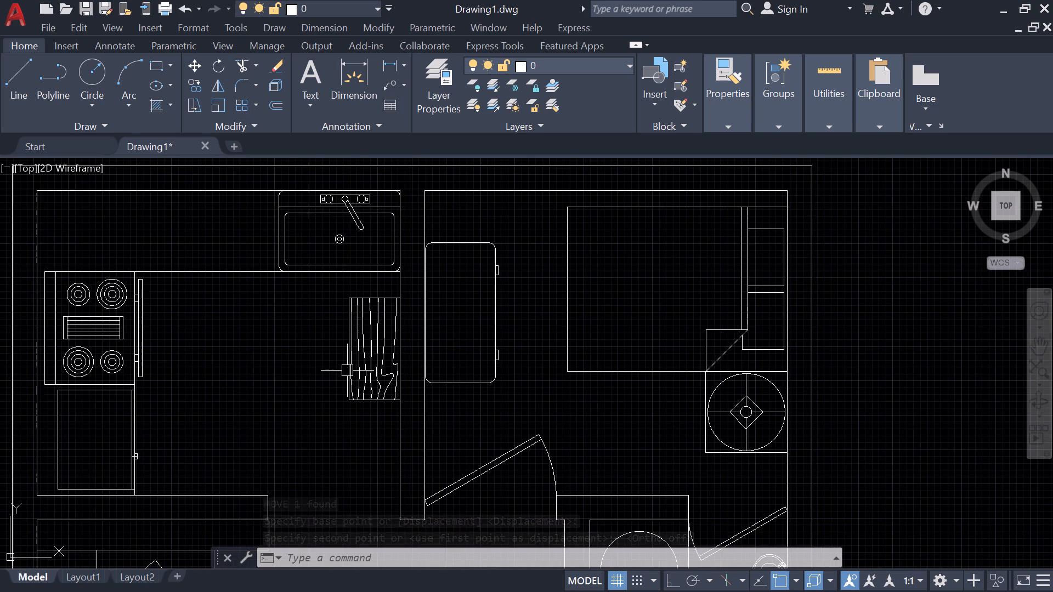
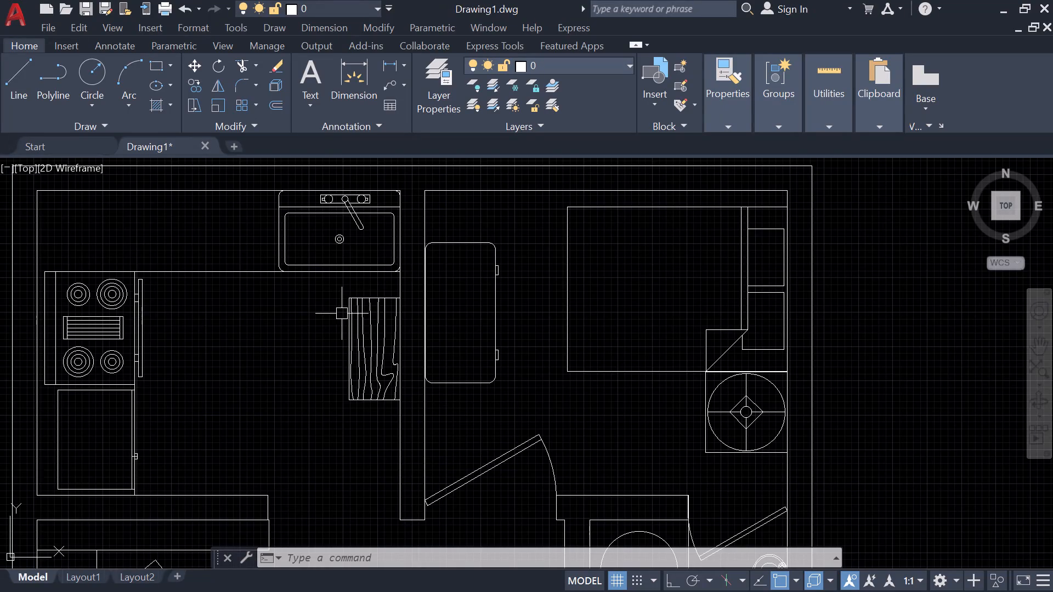
# Draw a rectangle 4' long and 9" wide in the empty area outside the plan, beyond its right-hand wall.
pyautogui.scroll(-1, 347, 335)
pyautogui.moveTo(359, 322); pyautogui.dragTo(404, 223, button='middle')
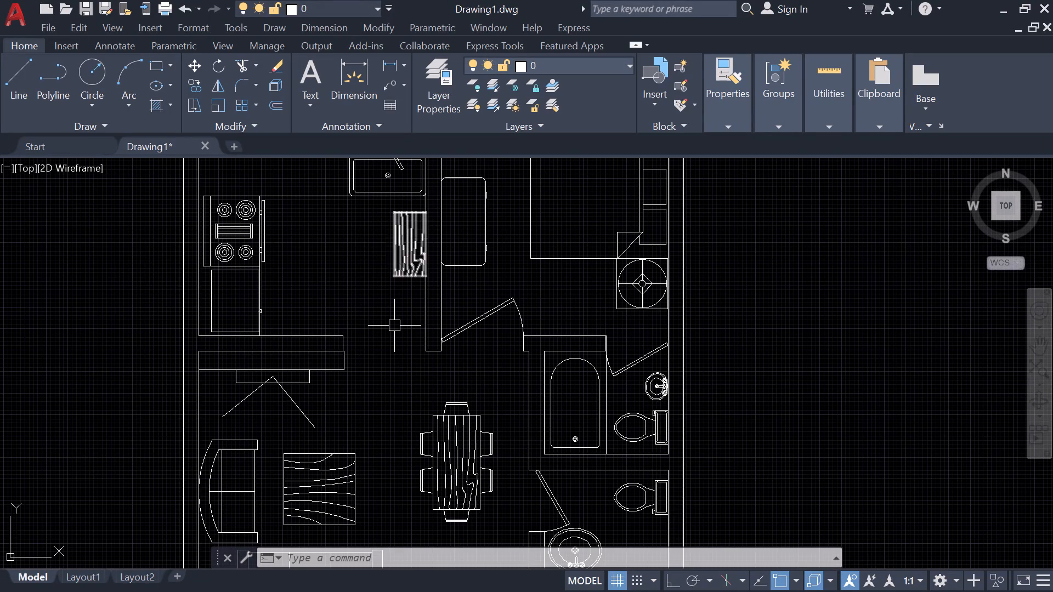
pyautogui.moveTo(371, 293); pyautogui.dragTo(449, 344, button='middle')
pyautogui.scroll(-1, 460, 331)
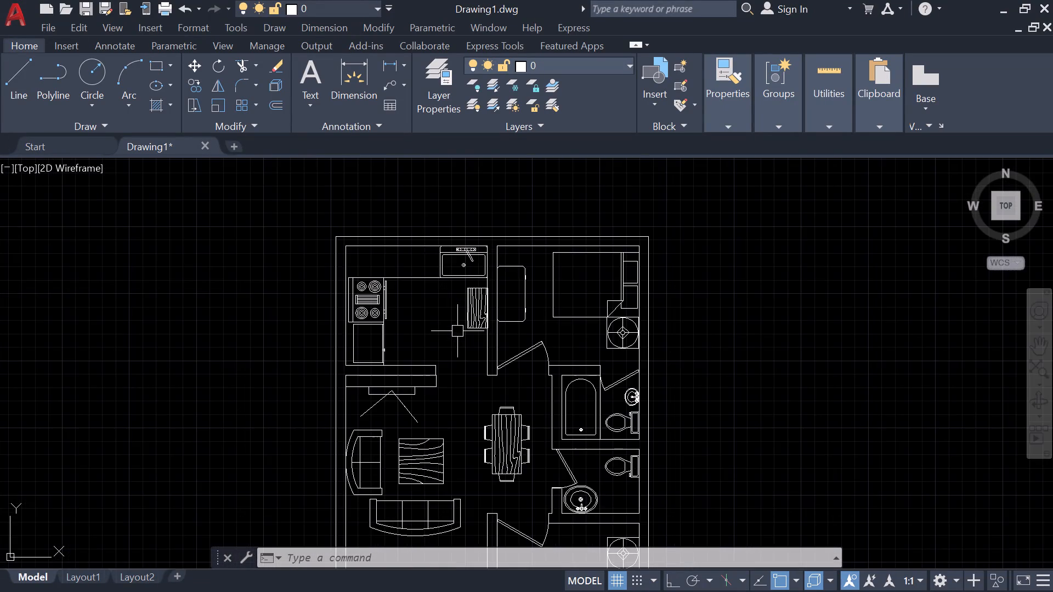
pyautogui.moveTo(456, 331); pyautogui.dragTo(466, 237, button='middle')
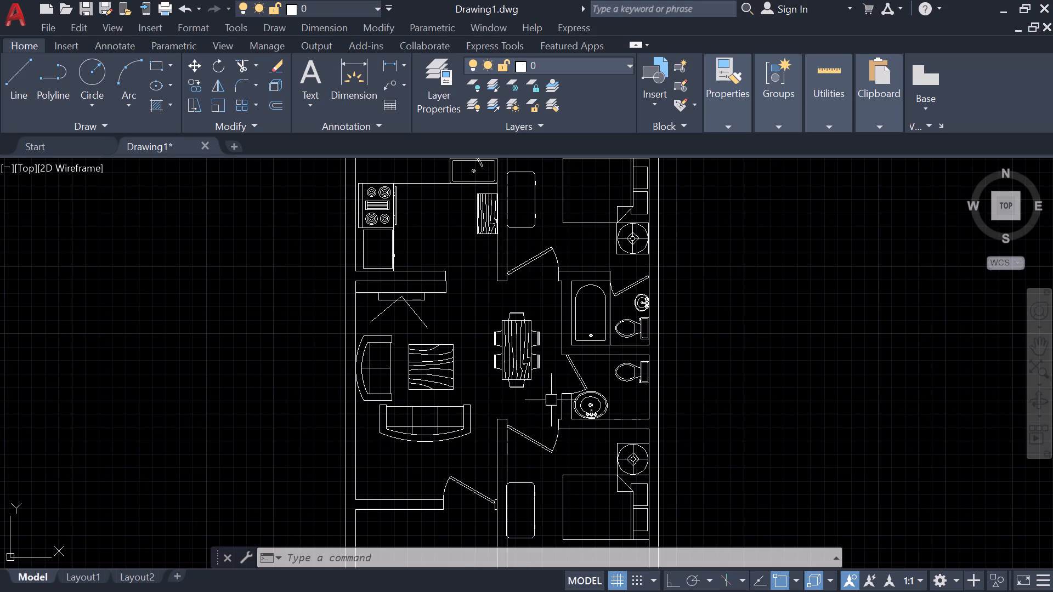
pyautogui.scroll(-1, 557, 429)
pyautogui.moveTo(550, 436); pyautogui.dragTo(546, 385, button='middle')
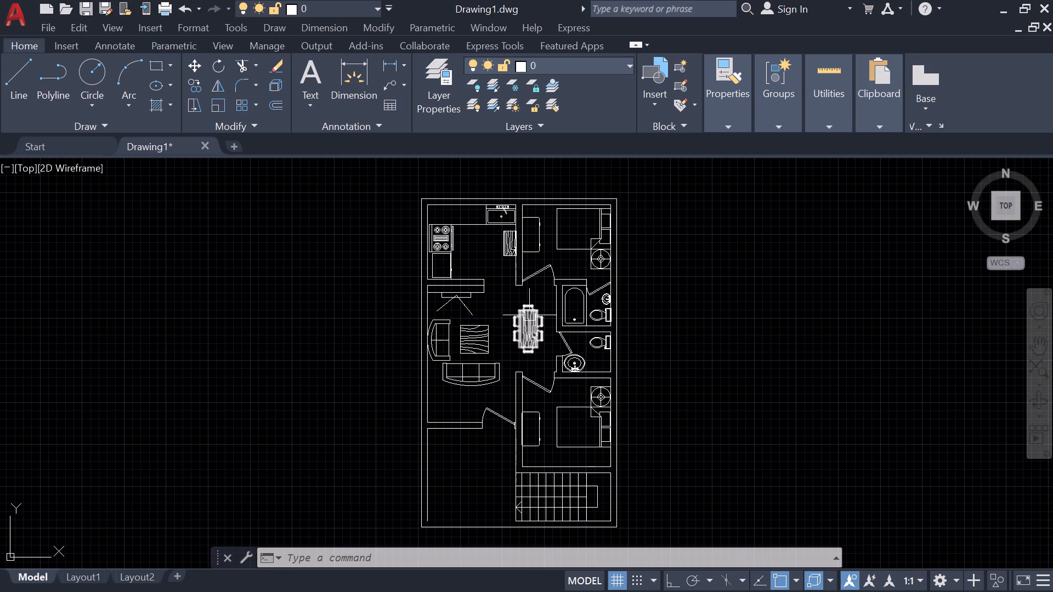
pyautogui.press('r')
pyautogui.press('e')
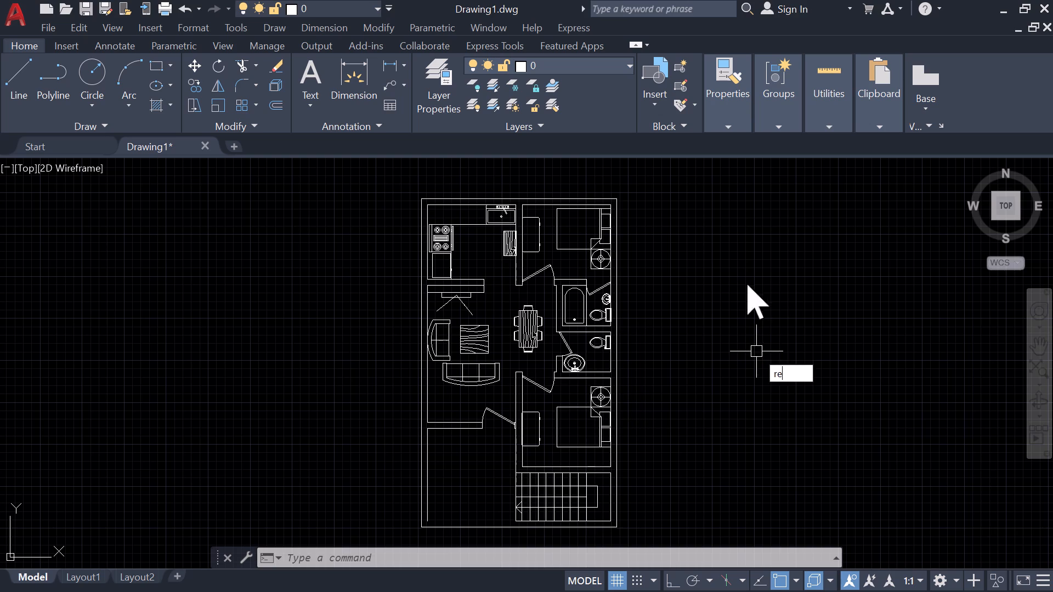
pyautogui.press('c')
pyautogui.press('space')
pyautogui.click(763, 291)
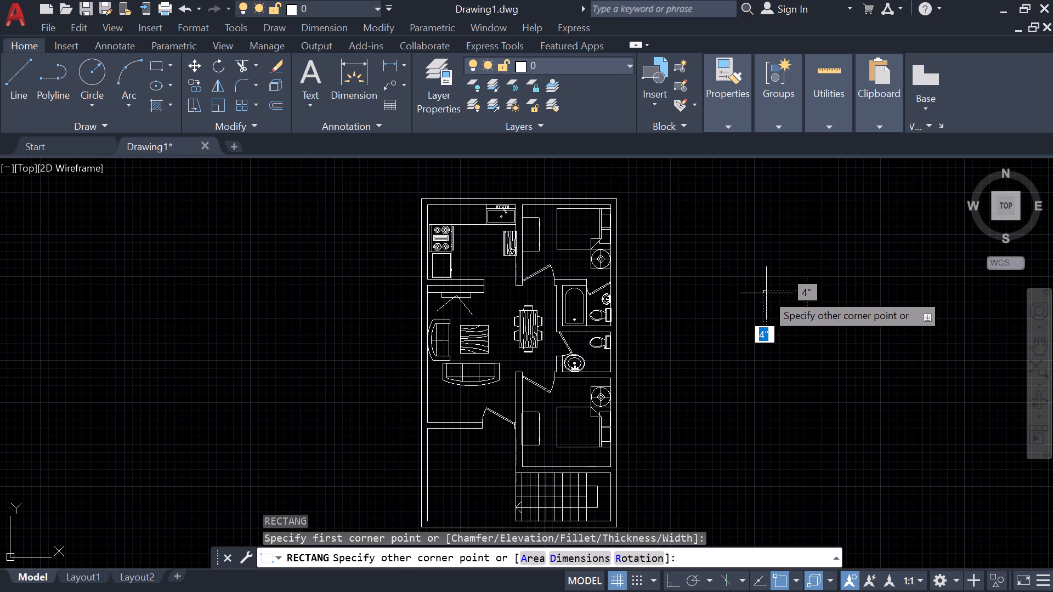
pyautogui.write('d')
pyautogui.press('space')
pyautogui.press('9')
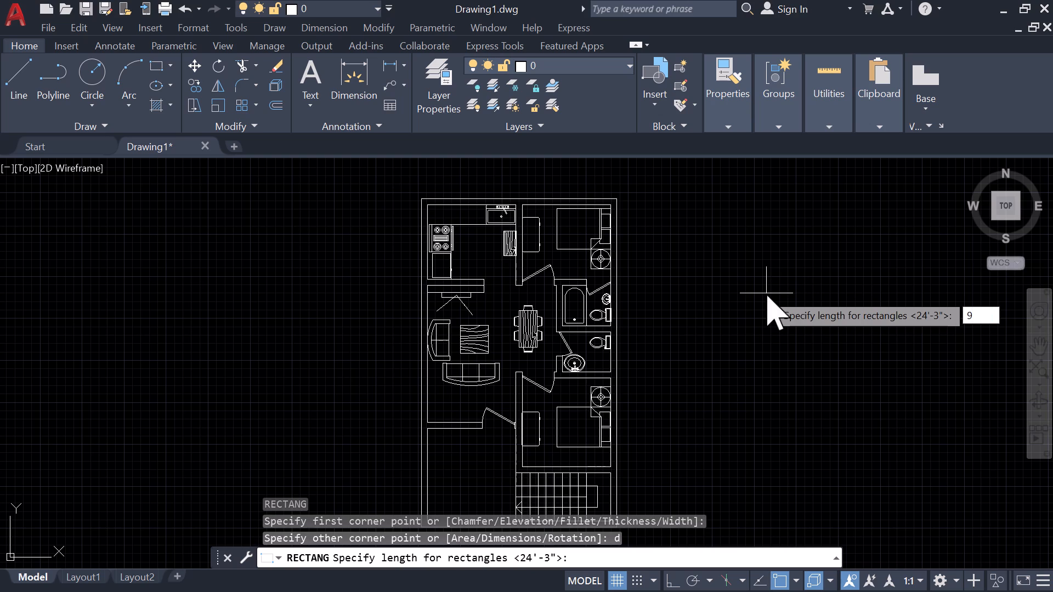
pyautogui.press('BackSpace')
pyautogui.press('4')
pyautogui.press("'")
pyautogui.press('Return')
pyautogui.press('1')
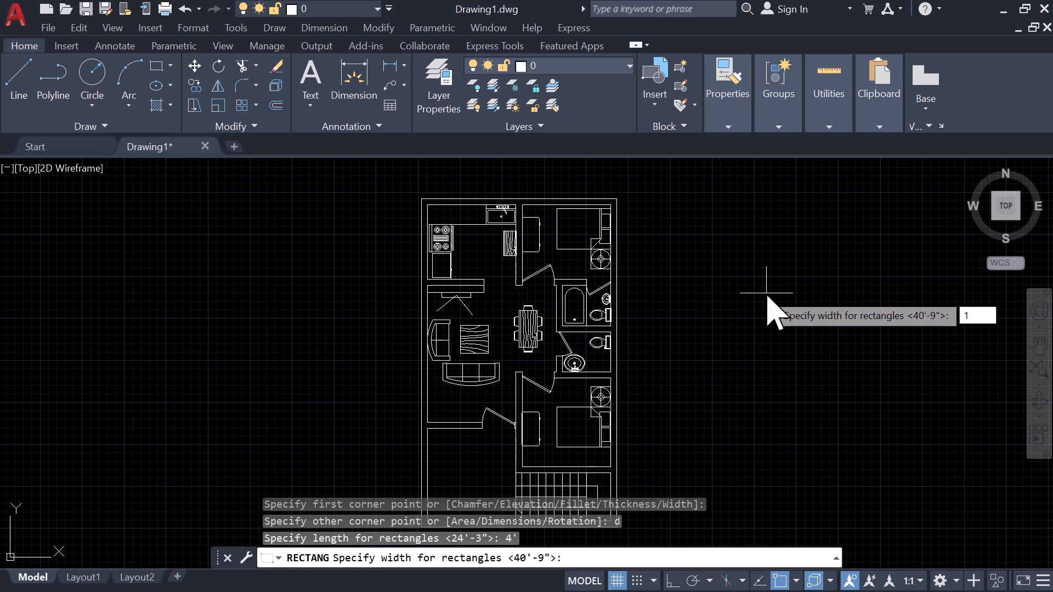
pyautogui.press('BackSpace')
pyautogui.write('9"')
pyautogui.press('Return')
pyautogui.click(801, 303)
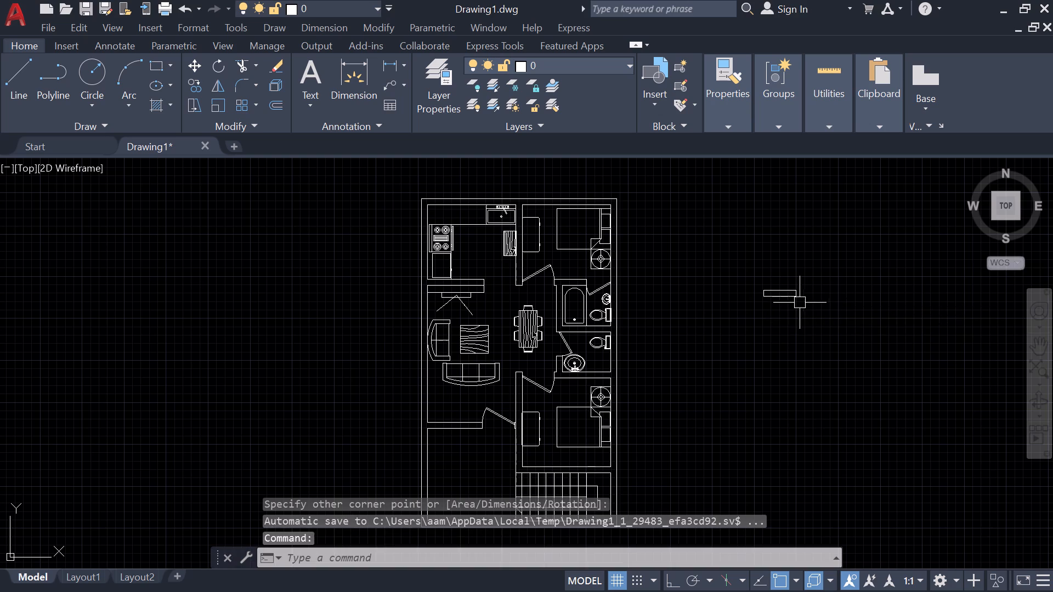
# Draw a horizontal centre line through the 4' by 9" rectangle between its short-side midpoints to form a window symbol.
pyautogui.scroll(4, 792, 295)
pyautogui.moveTo(792, 295); pyautogui.dragTo(744, 328, button='middle')
pyautogui.write('l')
pyautogui.press('space')
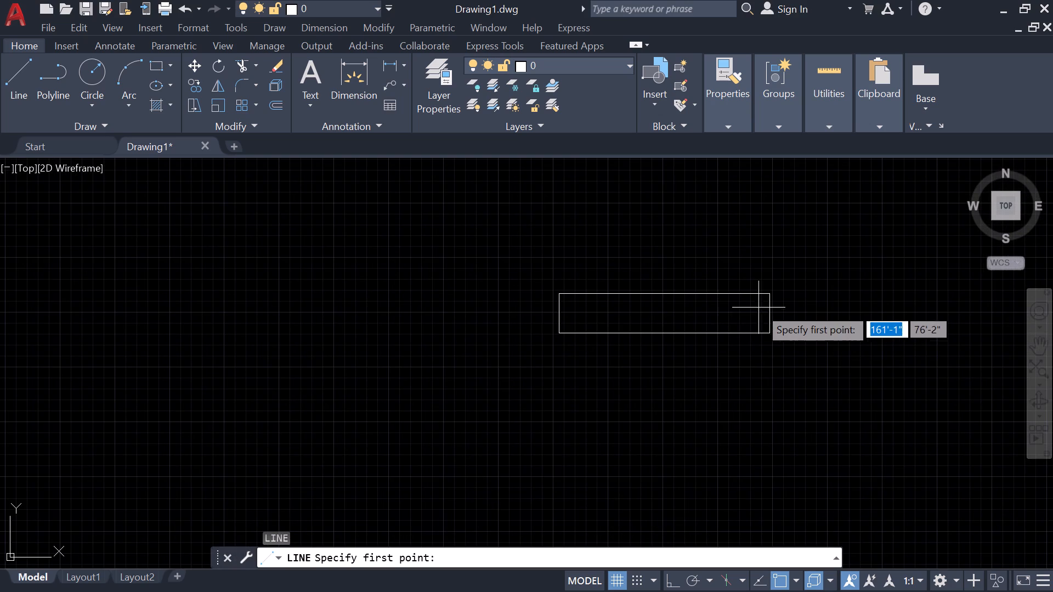
pyautogui.click(766, 318)
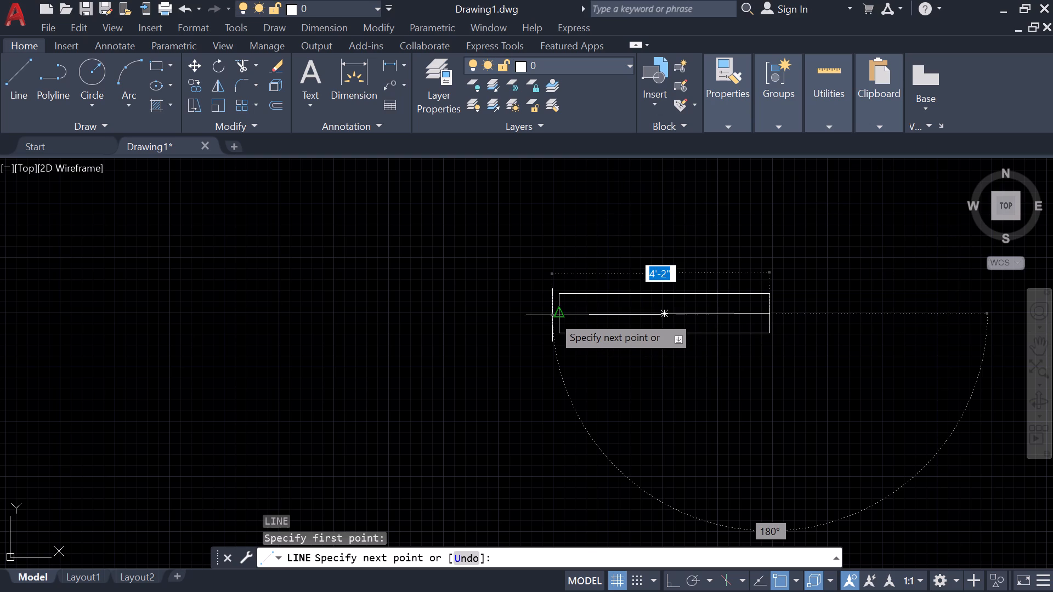
pyautogui.click(558, 312)
pyautogui.press('Escape')
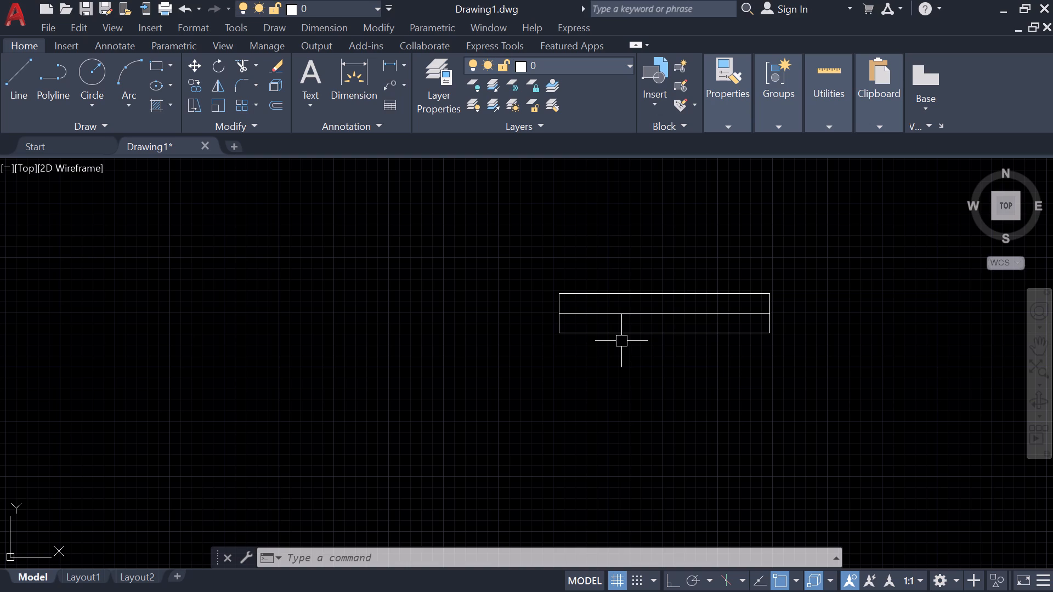
# Copy the window symbol by its upper-left corner into the kitchen's top exterior wall, between the plan's left corner and the sink.
pyautogui.click(782, 371)
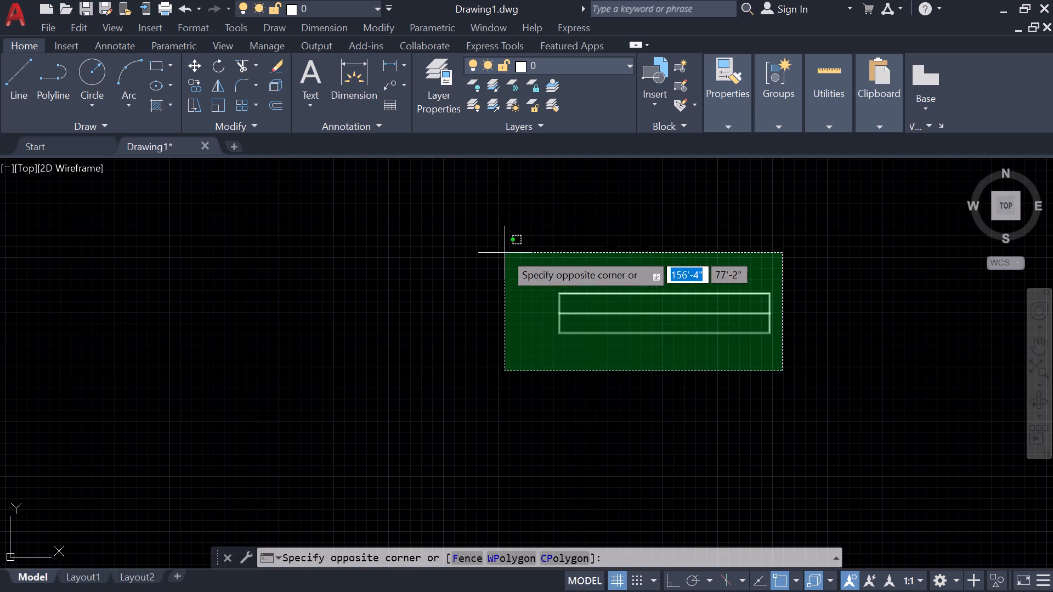
pyautogui.click(505, 253)
pyautogui.write('co')
pyautogui.press('Return')
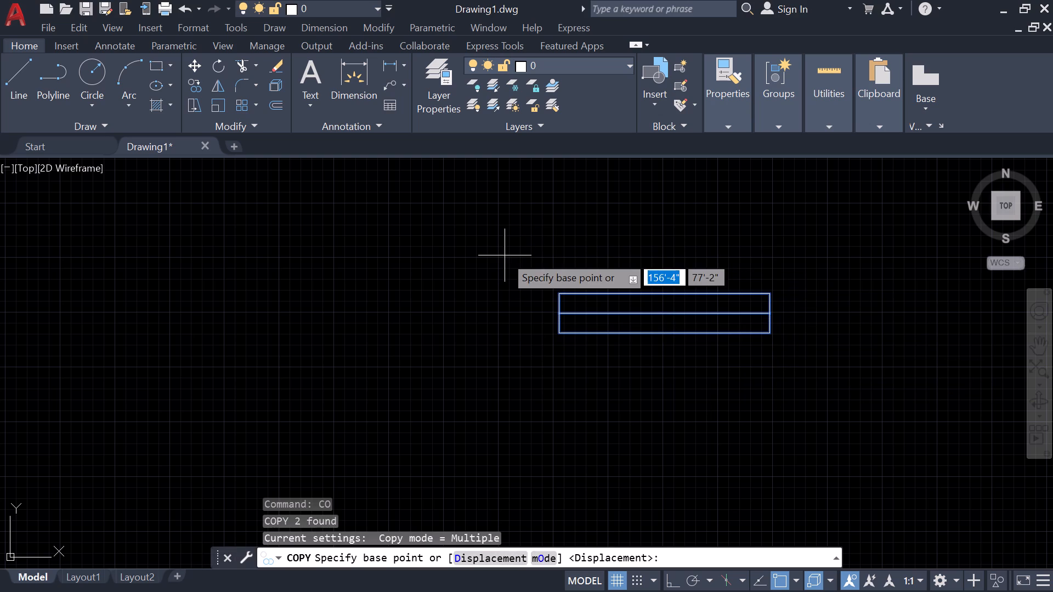
pyautogui.click(557, 297)
pyautogui.scroll(-6, 346, 260)
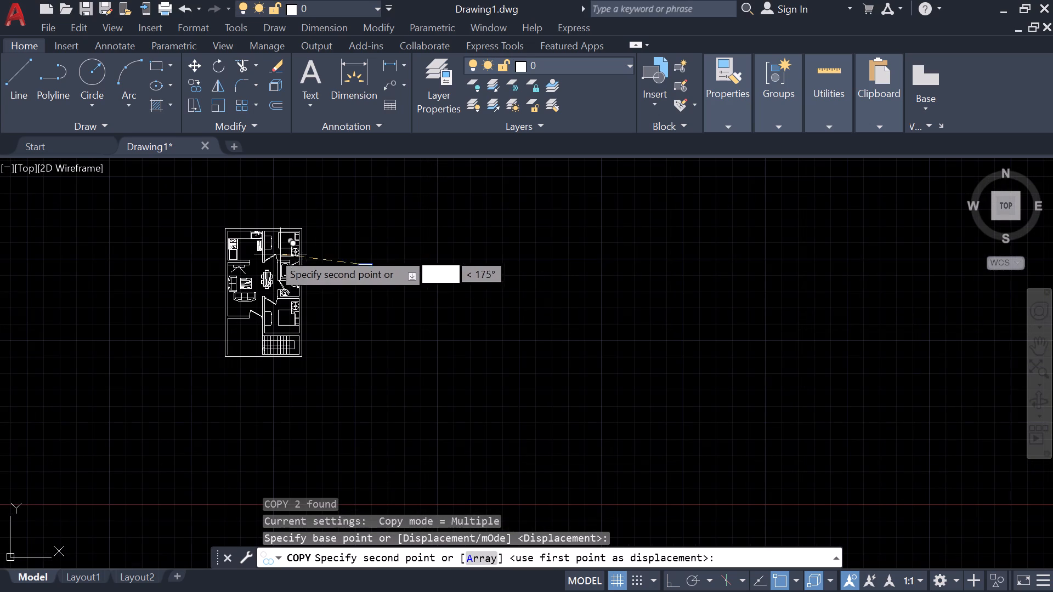
pyautogui.scroll(7, 218, 223)
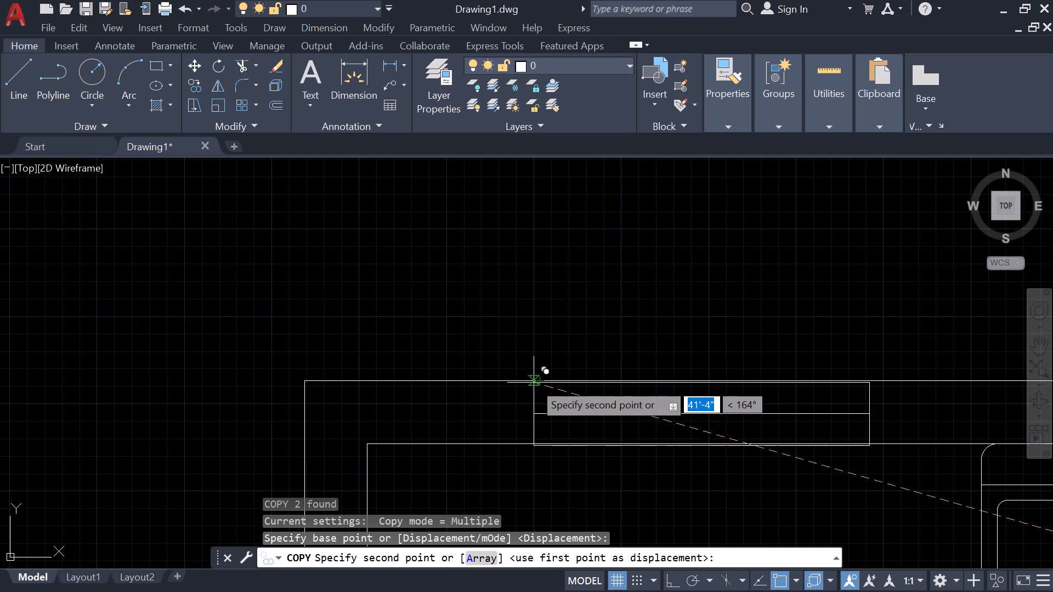
pyautogui.moveTo(636, 387); pyautogui.dragTo(77, 375, button='middle')
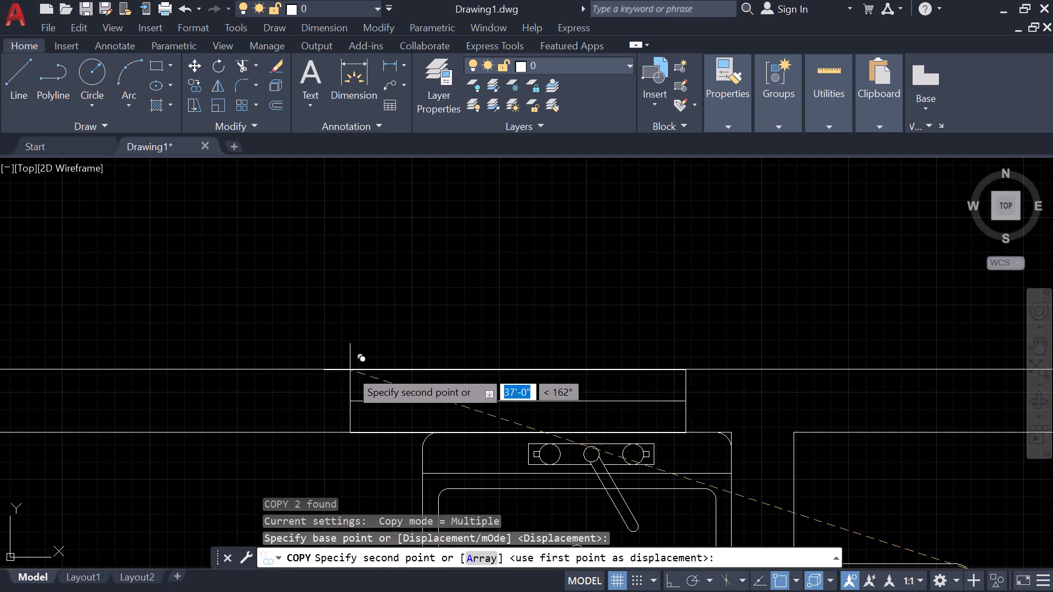
pyautogui.moveTo(212, 378); pyautogui.dragTo(578, 338, button='middle')
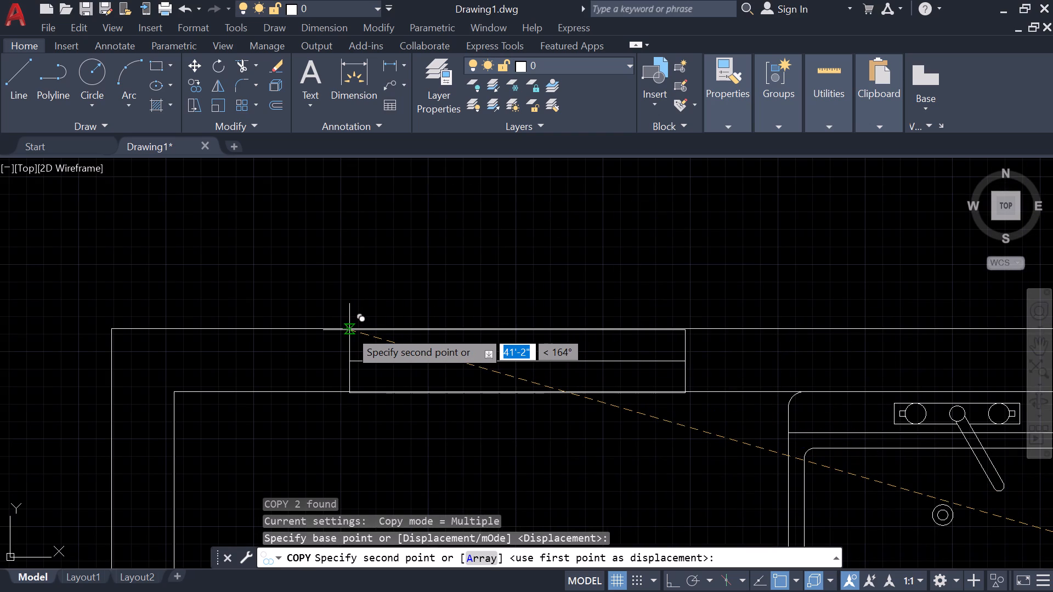
pyautogui.click(349, 330)
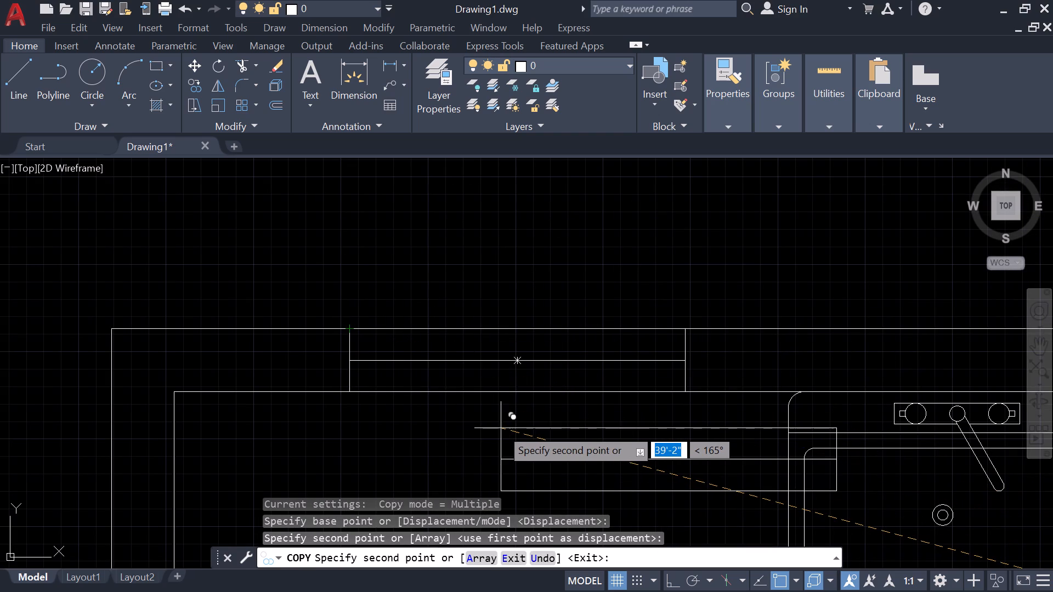
# Place another window copy in the living room's bottom wall, to the left of the entrance door.
pyautogui.scroll(-1, 501, 428)
pyautogui.moveTo(484, 428); pyautogui.dragTo(325, 369, button='middle')
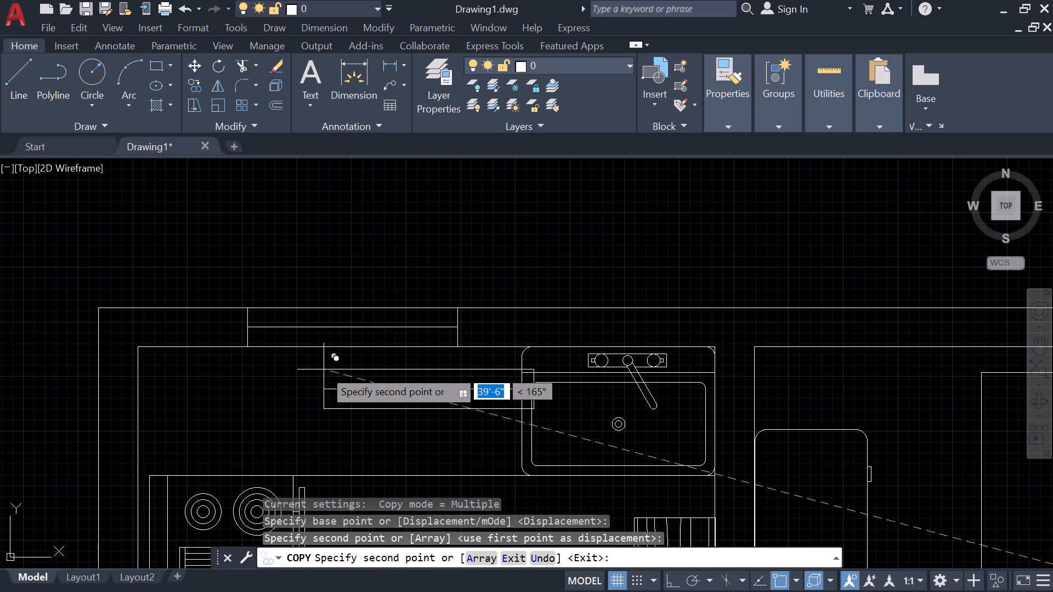
pyautogui.moveTo(600, 366); pyautogui.dragTo(597, 366, button='middle')
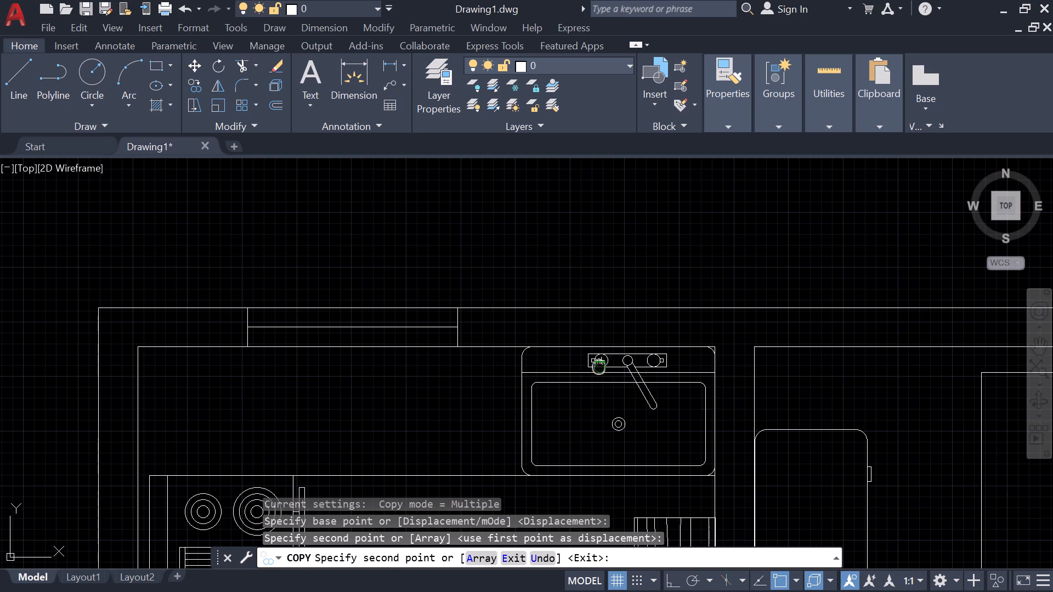
pyautogui.moveTo(597, 366); pyautogui.dragTo(275, 360, button='middle')
pyautogui.moveTo(602, 354); pyautogui.dragTo(339, 368, button='middle')
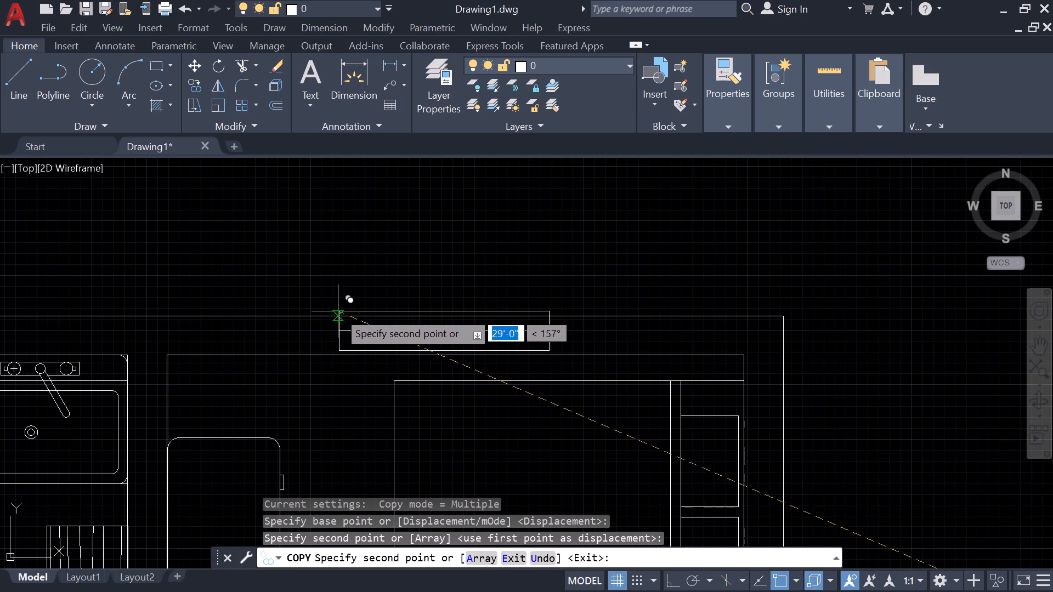
pyautogui.moveTo(624, 440); pyautogui.dragTo(378, 311, button='middle')
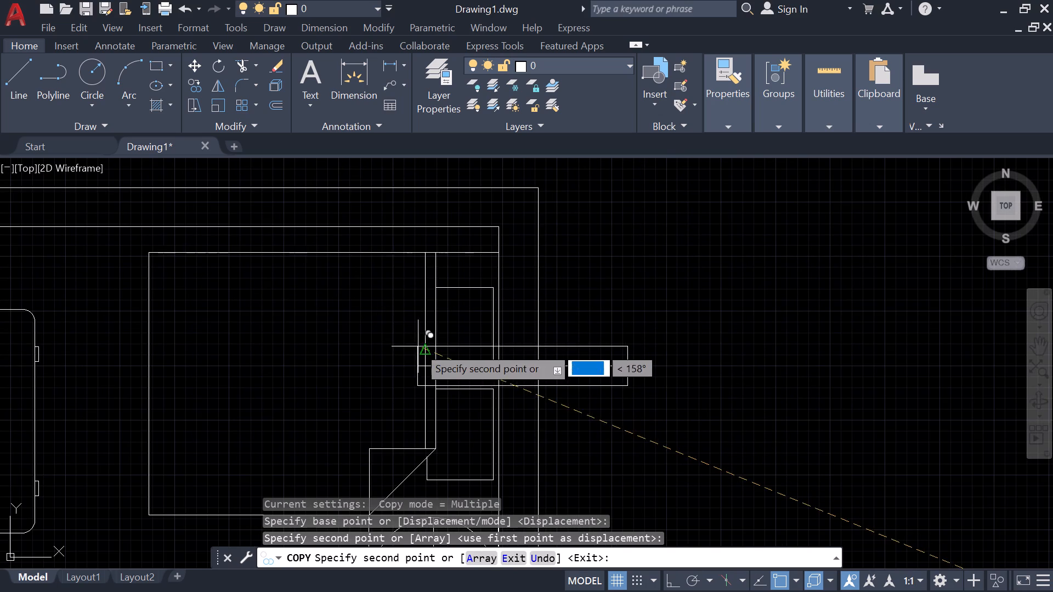
pyautogui.scroll(-2, 407, 349)
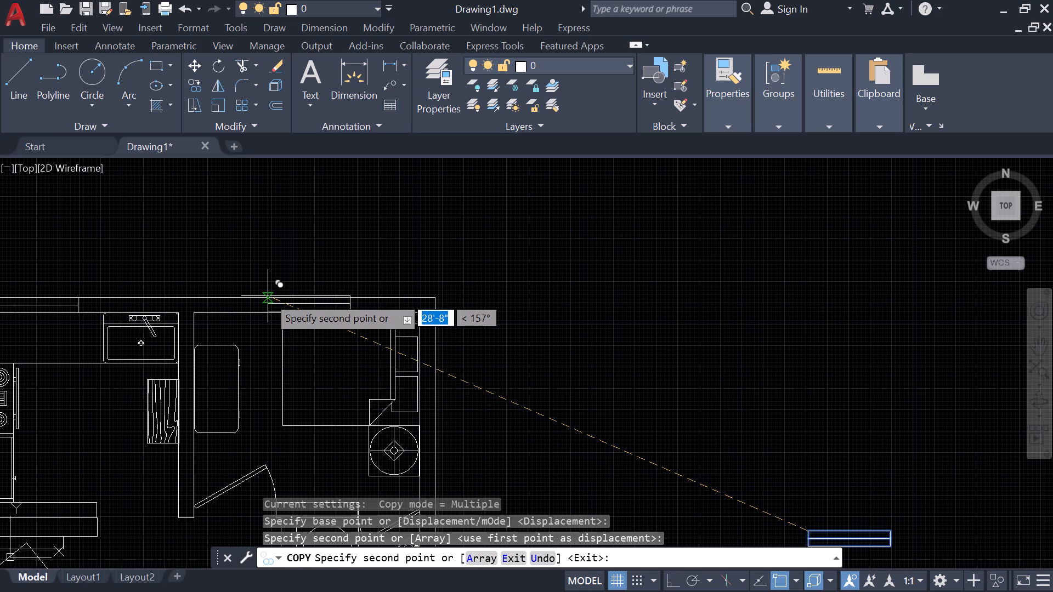
pyautogui.moveTo(129, 394); pyautogui.dragTo(363, 286, button='middle')
pyautogui.scroll(-1, 296, 373)
pyautogui.moveTo(258, 401); pyautogui.dragTo(260, 401, button='middle')
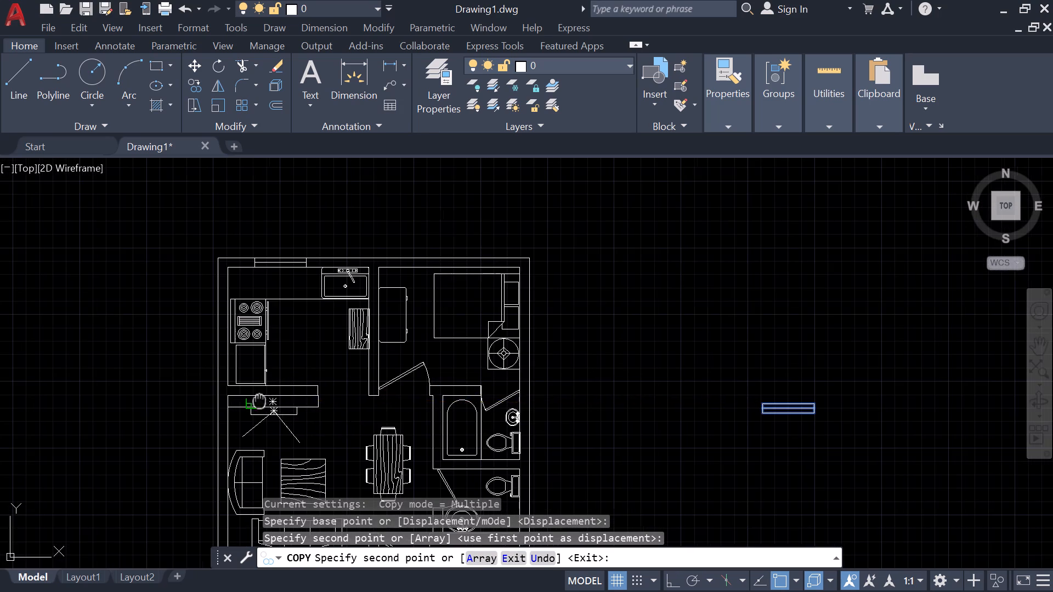
pyautogui.moveTo(260, 401); pyautogui.dragTo(334, 258, button='middle')
pyautogui.moveTo(320, 417); pyautogui.dragTo(352, 281, button='middle')
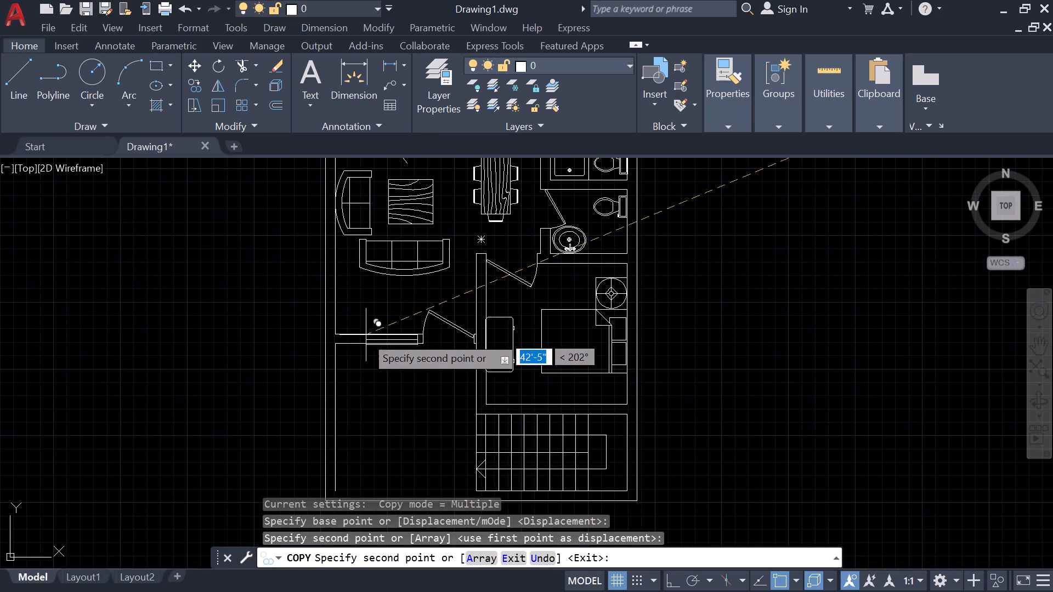
pyautogui.scroll(4, 361, 338)
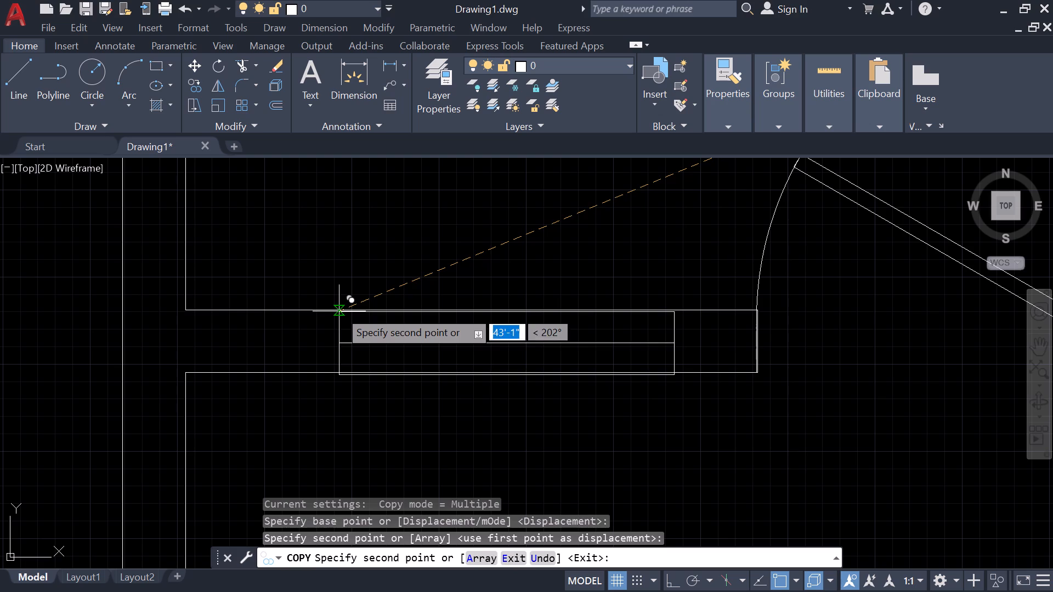
pyautogui.click(339, 310)
# Place another window copy in the lower bedroom's bottom wall, directly above the staircase.
pyautogui.scroll(-2, 666, 402)
pyautogui.moveTo(619, 380); pyautogui.dragTo(183, 298, button='middle')
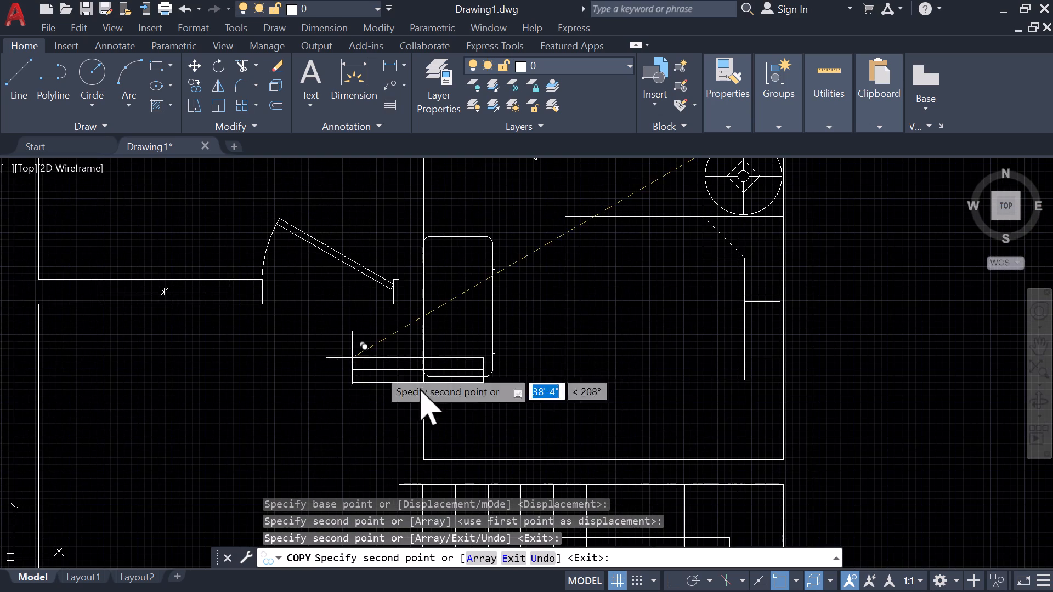
pyautogui.scroll(2, 553, 463)
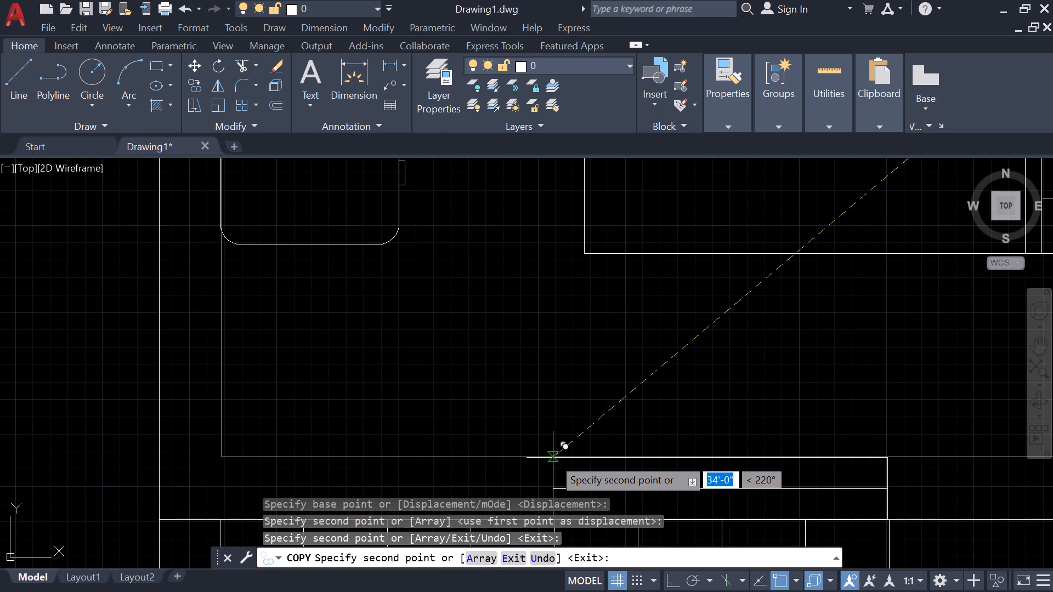
pyautogui.click(553, 458)
# Place another window copy outside the plan, to the right of the bathrooms, and end the Copy command.
pyautogui.scroll(-2, 697, 463)
pyautogui.moveTo(705, 416); pyautogui.dragTo(701, 415, button='middle')
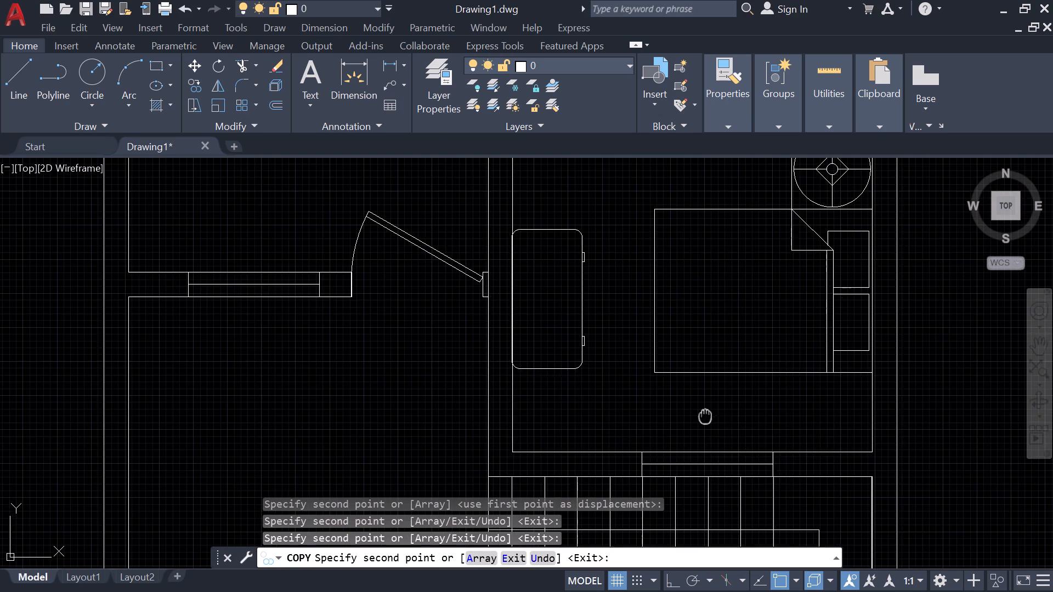
pyautogui.moveTo(701, 415); pyautogui.dragTo(466, 455, button='middle')
pyautogui.moveTo(461, 265); pyautogui.dragTo(495, 449, button='middle')
pyautogui.moveTo(497, 362); pyautogui.dragTo(416, 466, button='middle')
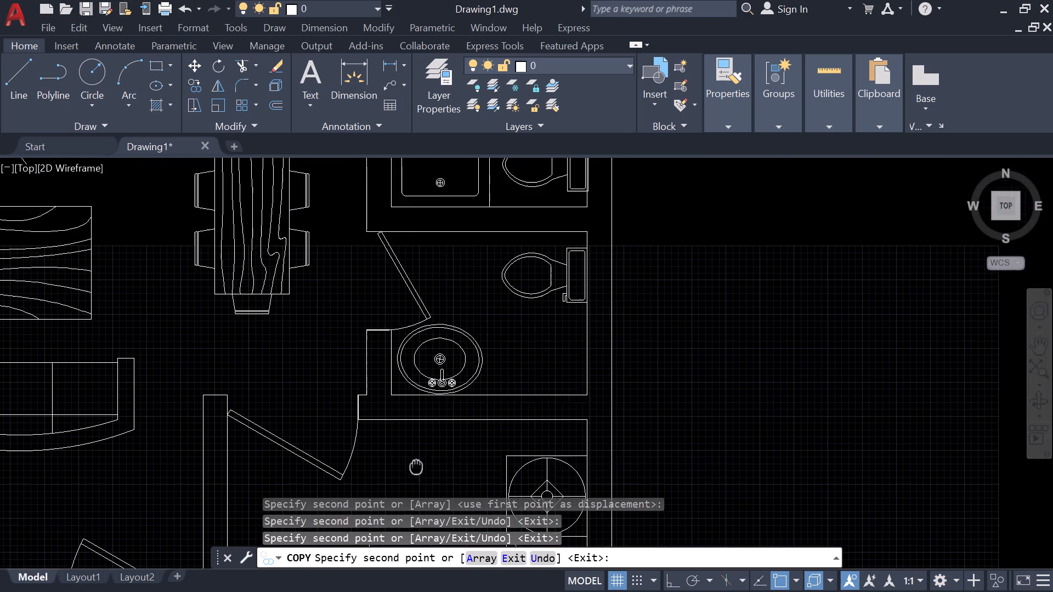
pyautogui.moveTo(465, 275); pyautogui.dragTo(428, 386, button='middle')
pyautogui.click(681, 316)
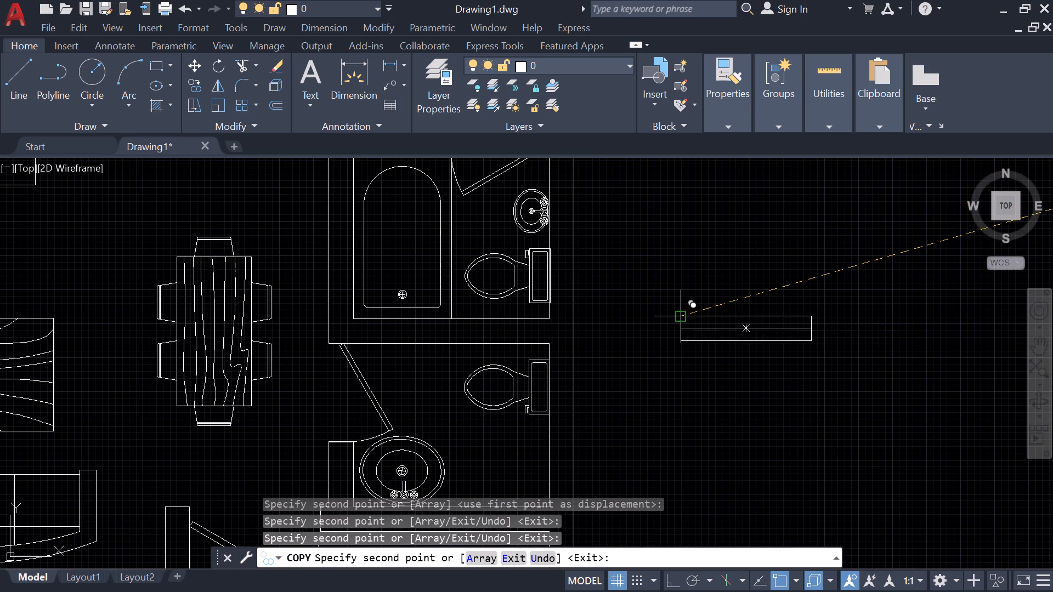
pyautogui.press('Escape')
# Rotate the spare window copy outside the plan 270° about its upper-left corner, with Ortho on, so it stands vertical.
pyautogui.click(843, 399)
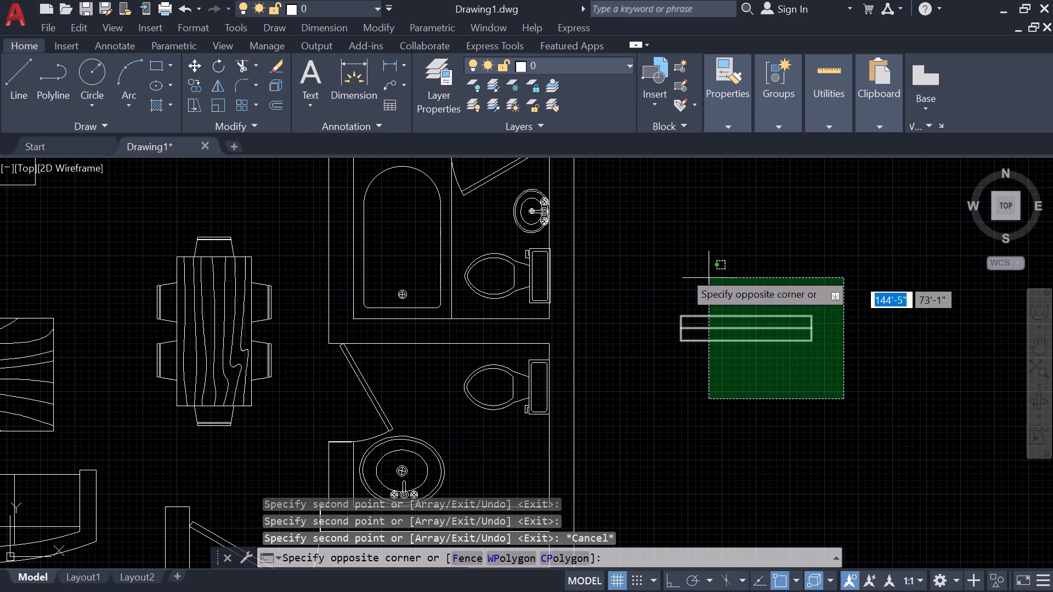
pyautogui.click(646, 269)
pyautogui.write('ro')
pyautogui.press('Return')
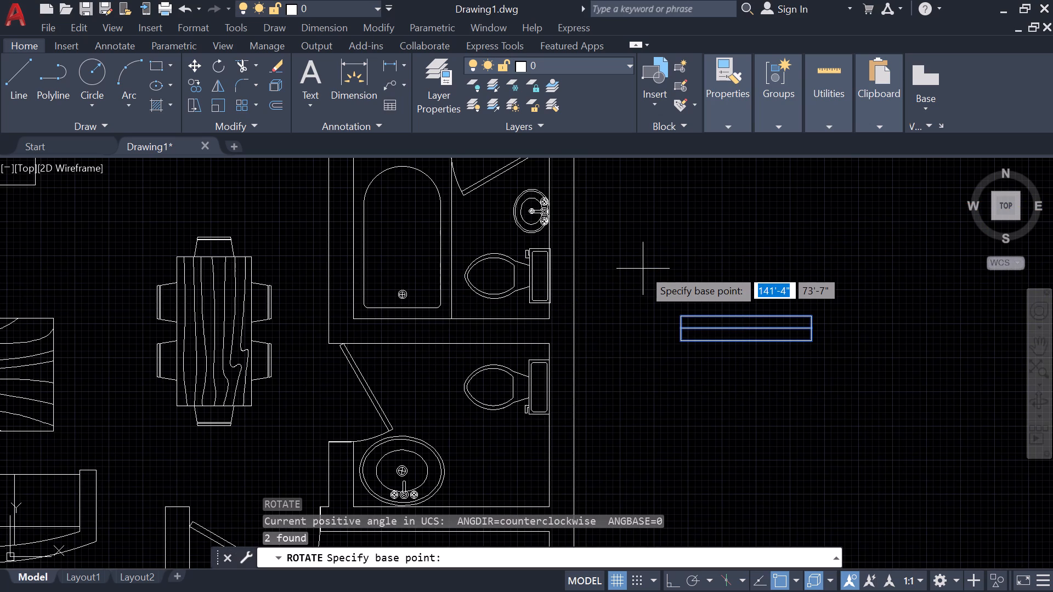
pyautogui.hotkey('shift', 'F8')
pyautogui.click(678, 319)
pyautogui.click(675, 367)
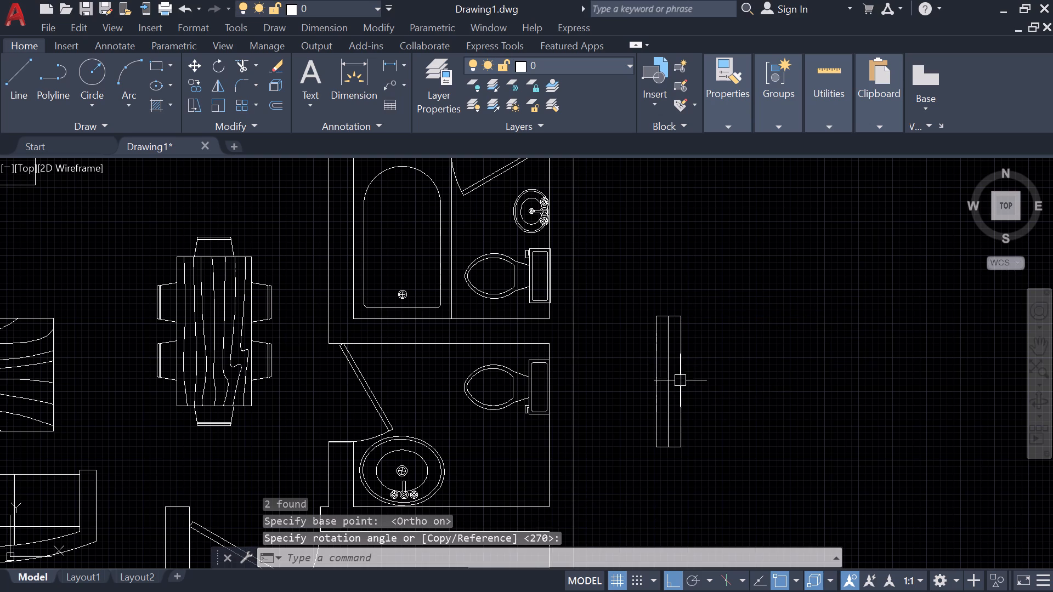
# Copy the vertical window by its upper-right corner, with Ortho off, into the upper bedroom's right exterior wall behind the bed's pillows.
pyautogui.click(711, 460)
pyautogui.click(632, 293)
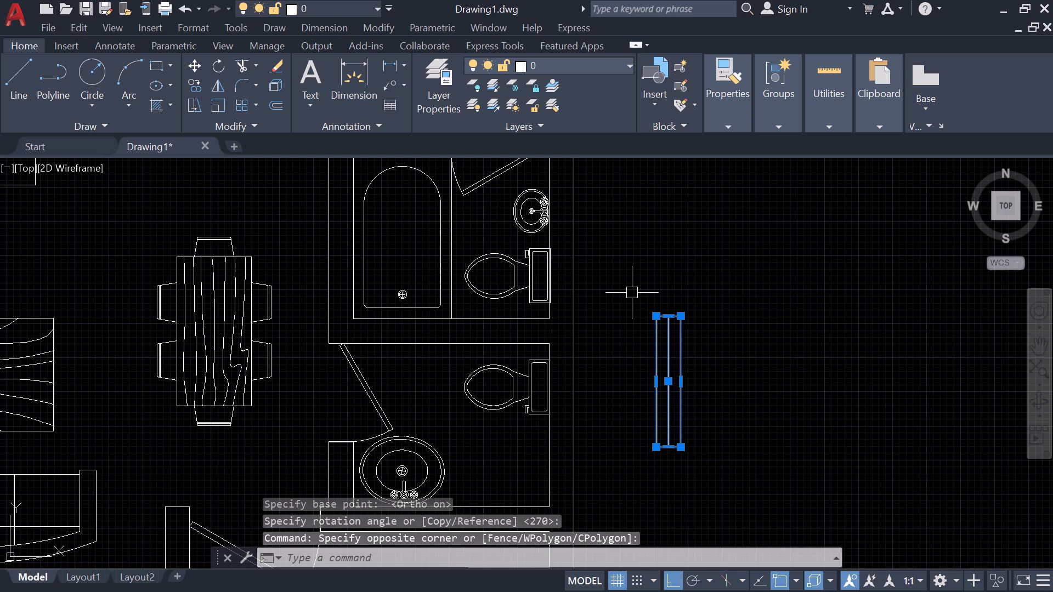
pyautogui.write('co')
pyautogui.press('space')
pyautogui.click(677, 315)
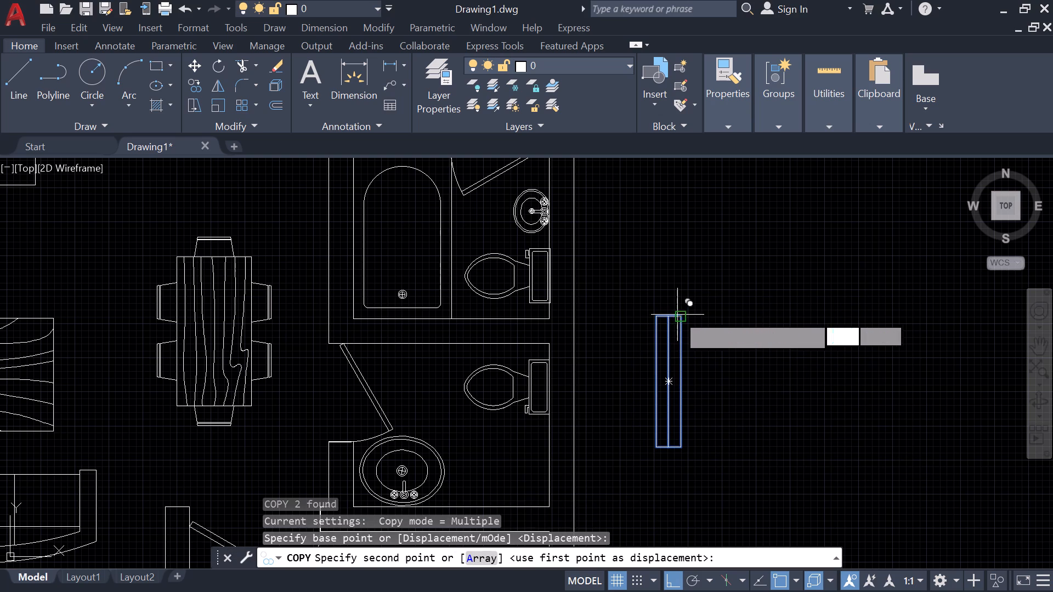
pyautogui.hotkey('shift', 'F8')
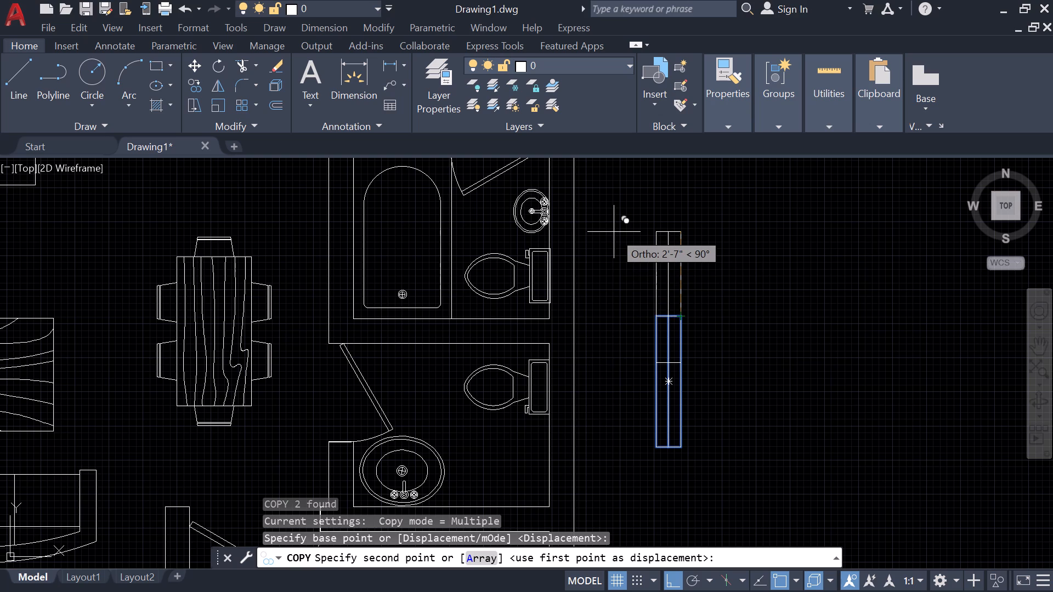
pyautogui.hotkey('shift', 'F8')
pyautogui.scroll(-1, 646, 219)
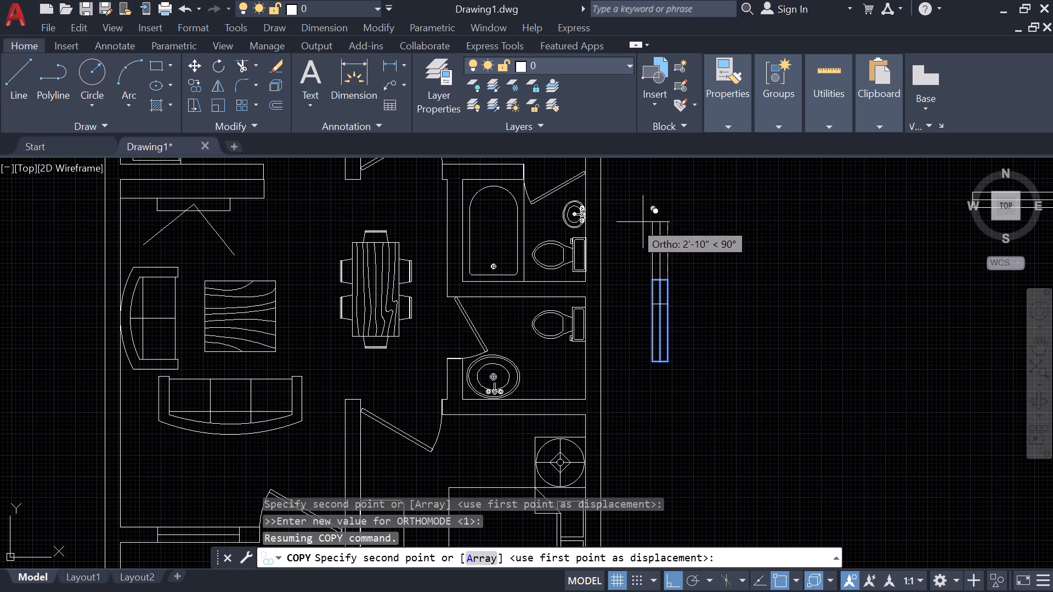
pyautogui.hotkey('shift', 'F8')
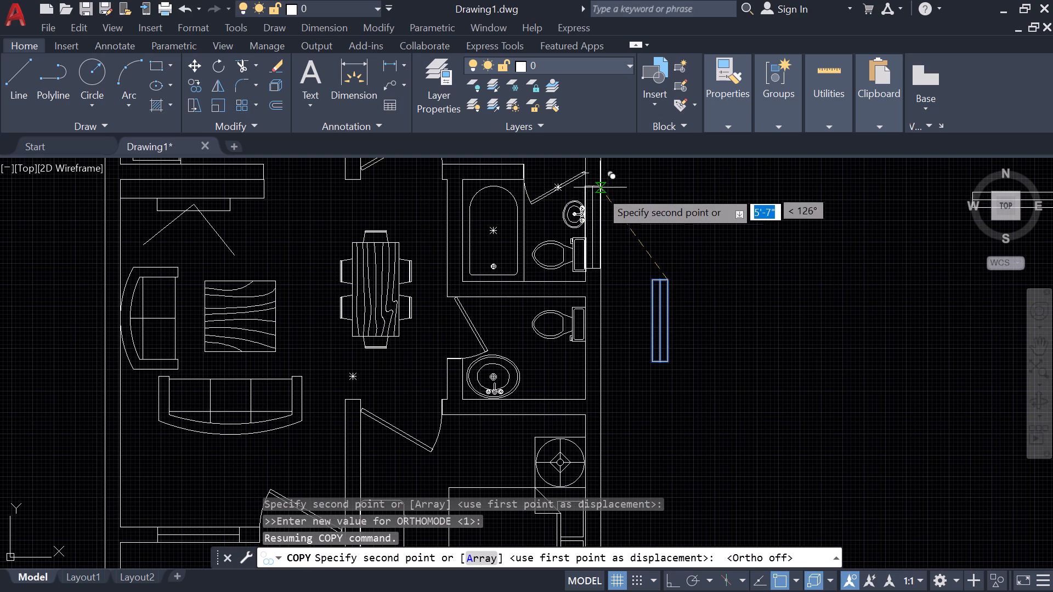
pyautogui.moveTo(599, 227); pyautogui.dragTo(574, 442, button='middle')
pyautogui.scroll(3, 568, 232)
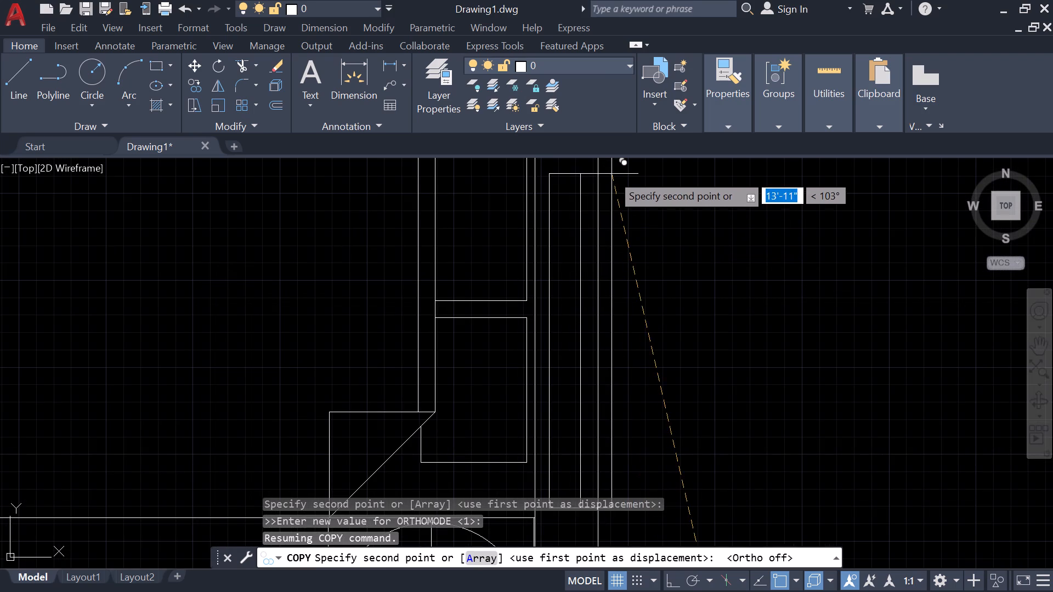
pyautogui.moveTo(598, 174); pyautogui.dragTo(592, 293, button='middle')
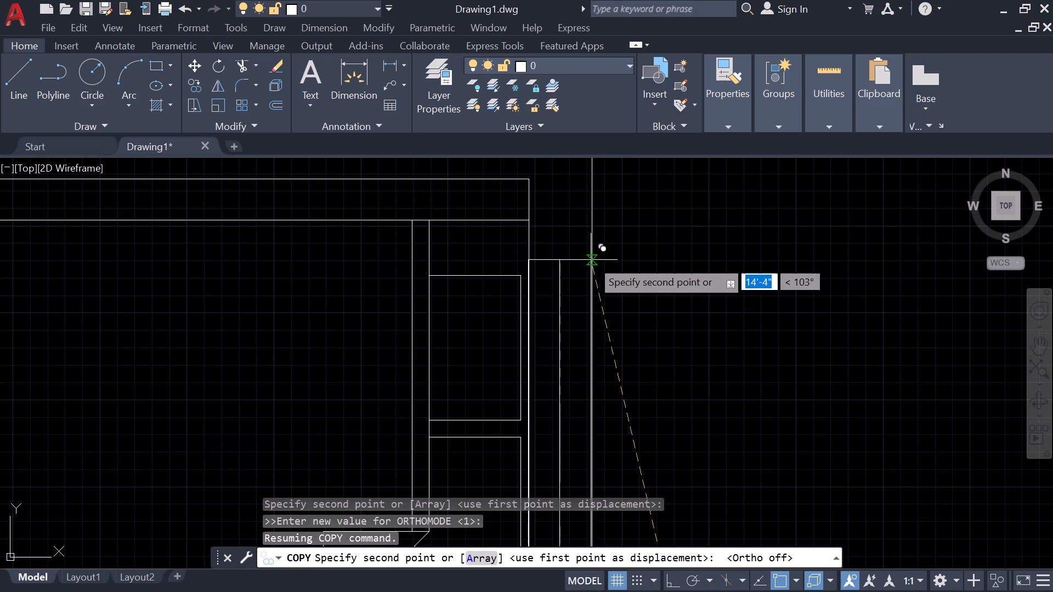
pyautogui.click(592, 258)
# Place another vertical window copy in the lower bedroom's right exterior wall, behind the bed's pillows.
pyautogui.scroll(-2, 605, 346)
pyautogui.moveTo(605, 346); pyautogui.dragTo(582, 206, button='middle')
pyautogui.moveTo(599, 441); pyautogui.dragTo(599, 196, button='middle')
pyautogui.moveTo(591, 405); pyautogui.dragTo(592, 162, button='middle')
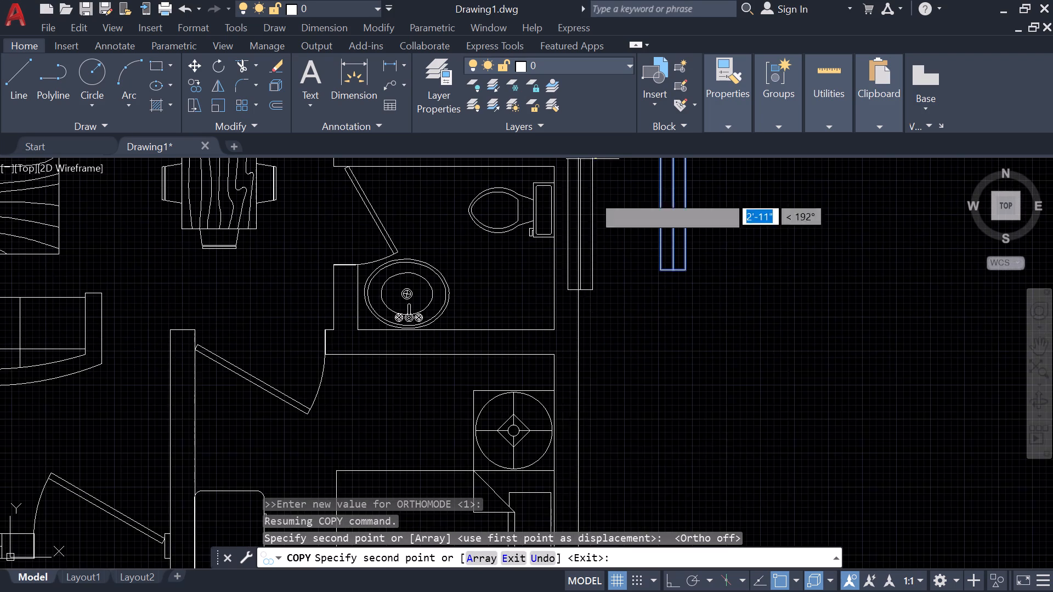
pyautogui.moveTo(592, 476); pyautogui.dragTo(602, 271, button='middle')
pyautogui.scroll(2, 589, 272)
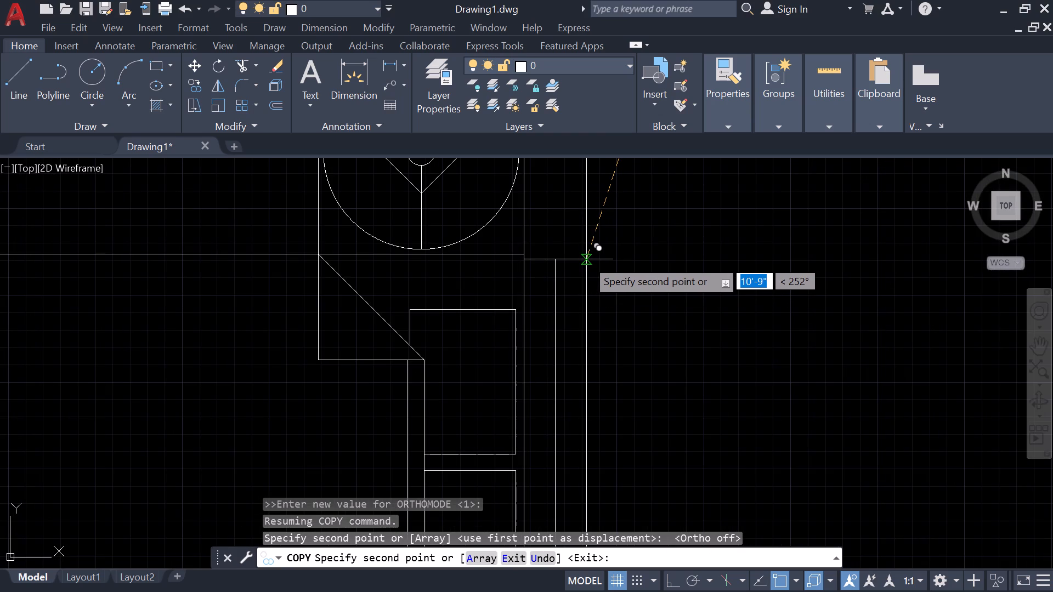
pyautogui.click(586, 259)
# Place another vertical window copy in the lower bathroom's right exterior wall, starting just below the toilet.
pyautogui.scroll(-2, 427, 329)
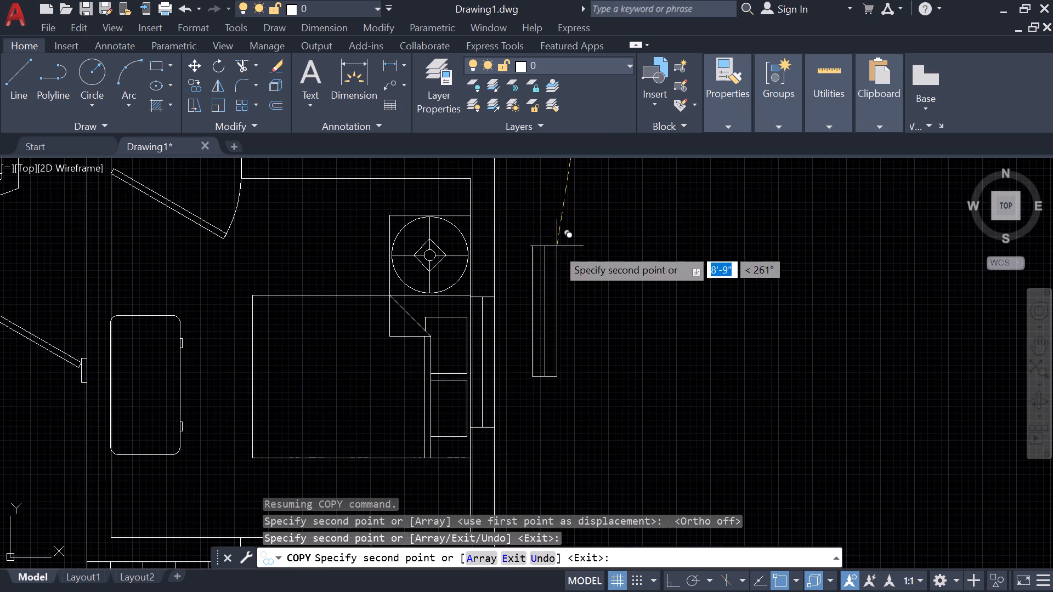
pyautogui.moveTo(550, 312); pyautogui.dragTo(527, 422, button='middle')
pyautogui.moveTo(438, 208); pyautogui.dragTo(437, 414, button='middle')
pyautogui.scroll(2, 468, 334)
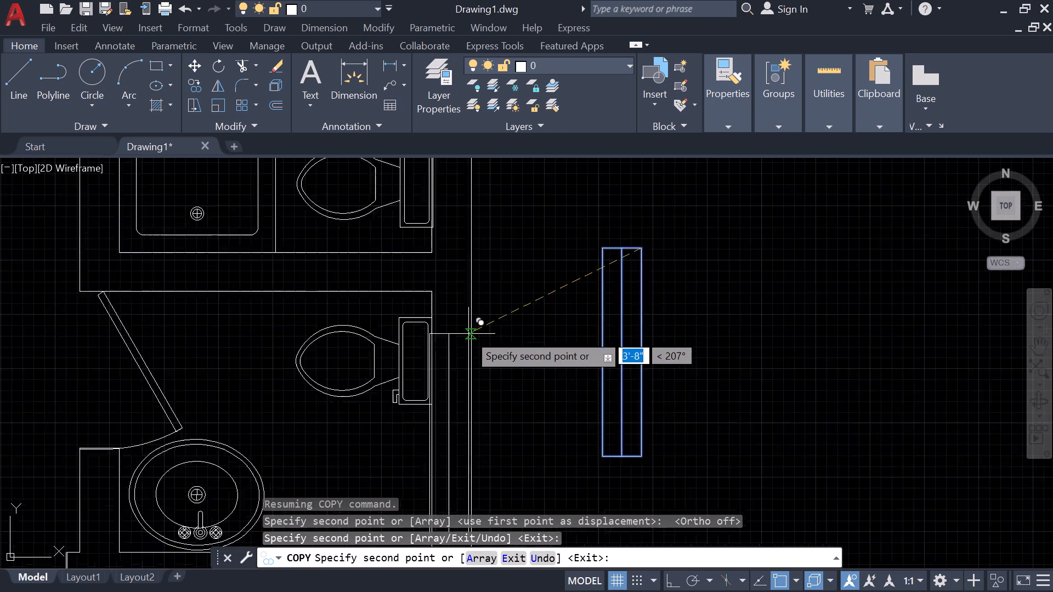
pyautogui.moveTo(472, 411); pyautogui.dragTo(470, 272, button='middle')
pyautogui.scroll(1, 470, 272)
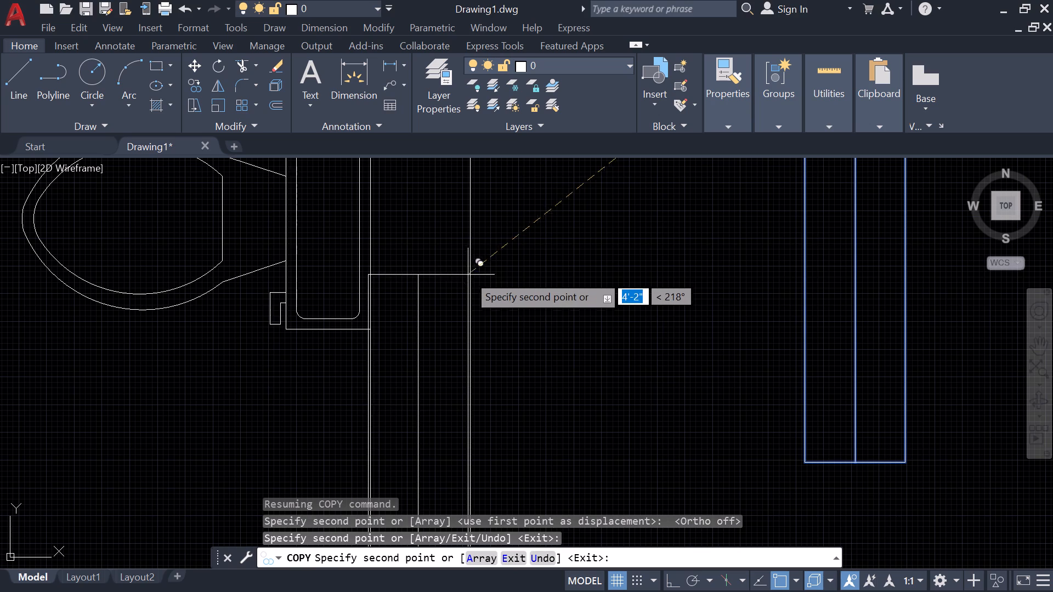
pyautogui.scroll(-2, 469, 302)
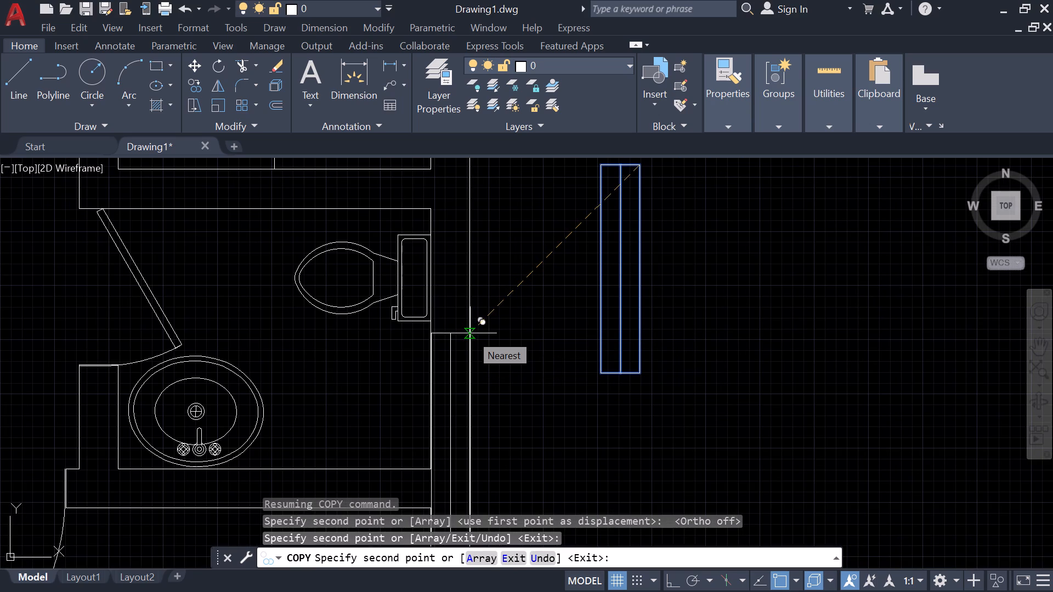
pyautogui.click(470, 333)
# Place another vertical window copy in the upper bathroom's right exterior wall, beside the washbasin and toilet.
pyautogui.scroll(-2, 502, 252)
pyautogui.moveTo(502, 248); pyautogui.dragTo(502, 254, button='middle')
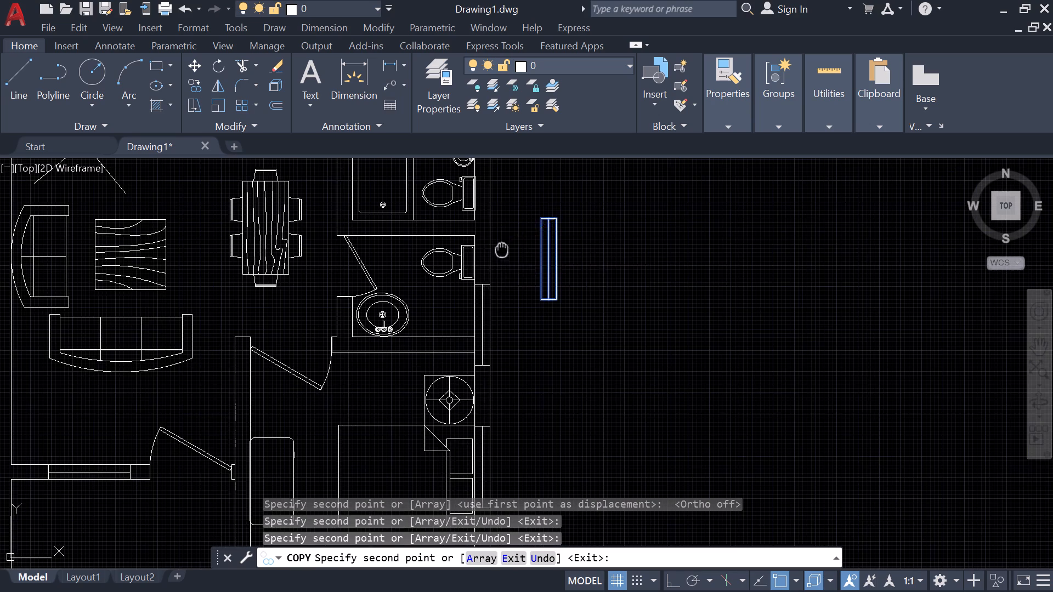
pyautogui.moveTo(502, 254); pyautogui.dragTo(499, 398, button='middle')
pyautogui.scroll(1, 488, 293)
pyautogui.moveTo(493, 264); pyautogui.dragTo(493, 391, button='middle')
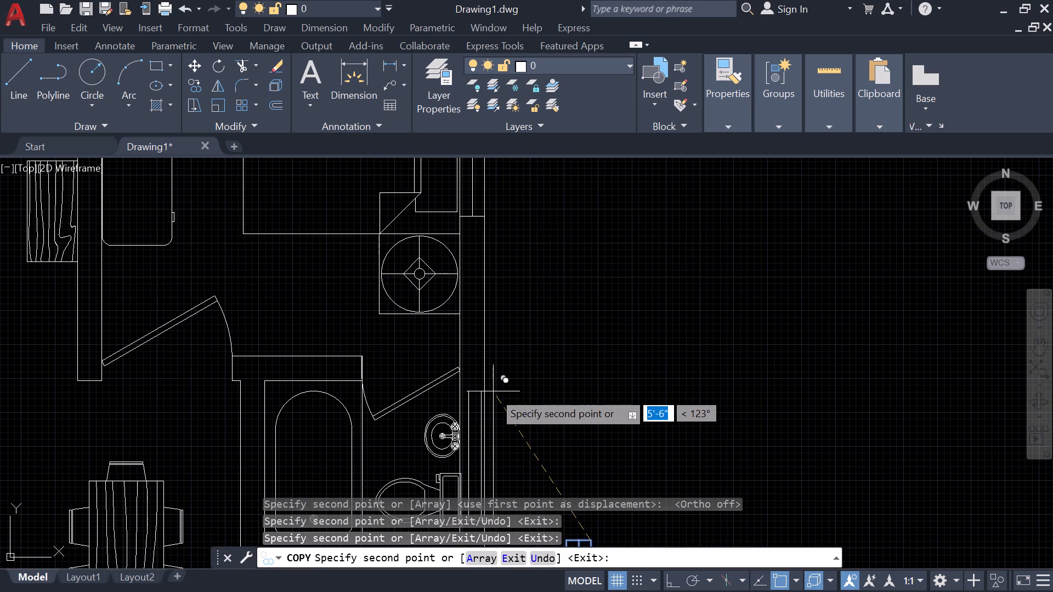
pyautogui.scroll(-1, 493, 391)
pyautogui.moveTo(485, 411); pyautogui.dragTo(474, 327, button='middle')
pyautogui.scroll(2, 474, 319)
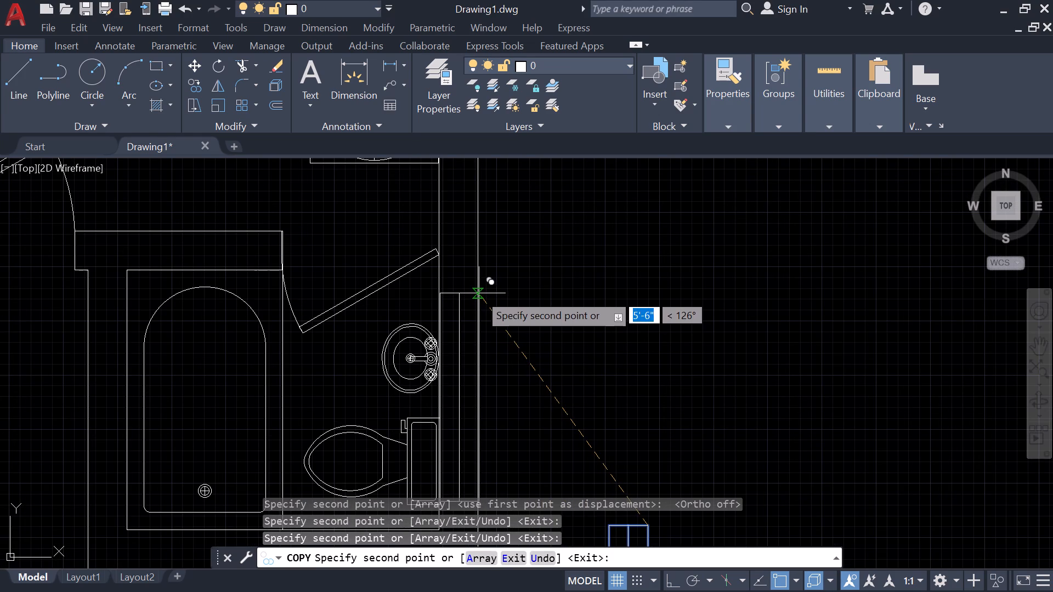
pyautogui.click(479, 293)
# Examine the whole floor plan for the window placements and end the Copy command.
pyautogui.scroll(-1, 518, 382)
pyautogui.moveTo(518, 386); pyautogui.dragTo(912, 299, button='middle')
pyautogui.scroll(-2, 790, 343)
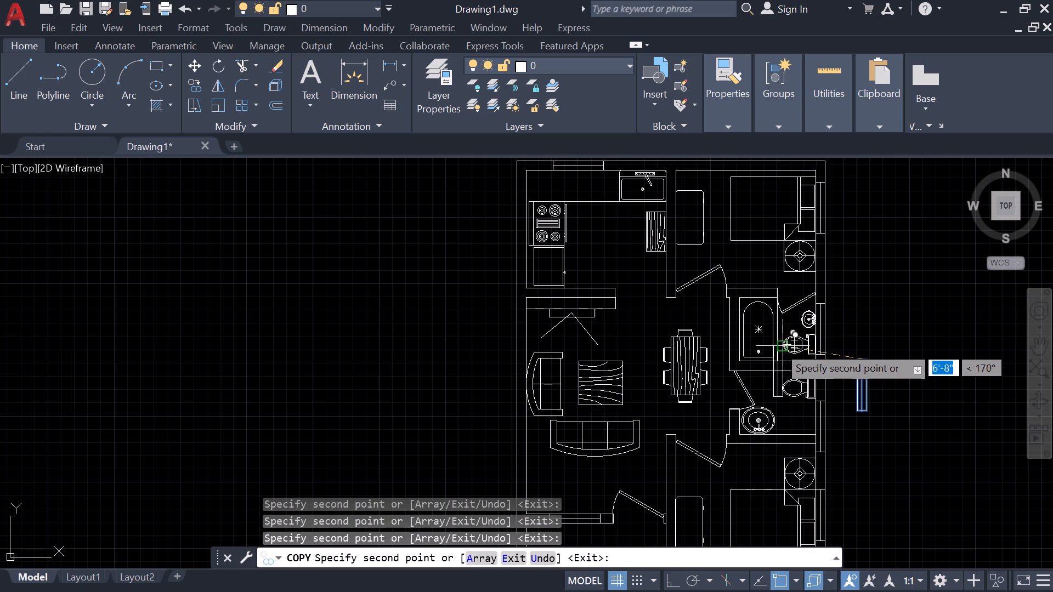
pyautogui.moveTo(752, 395); pyautogui.dragTo(779, 450, button='middle')
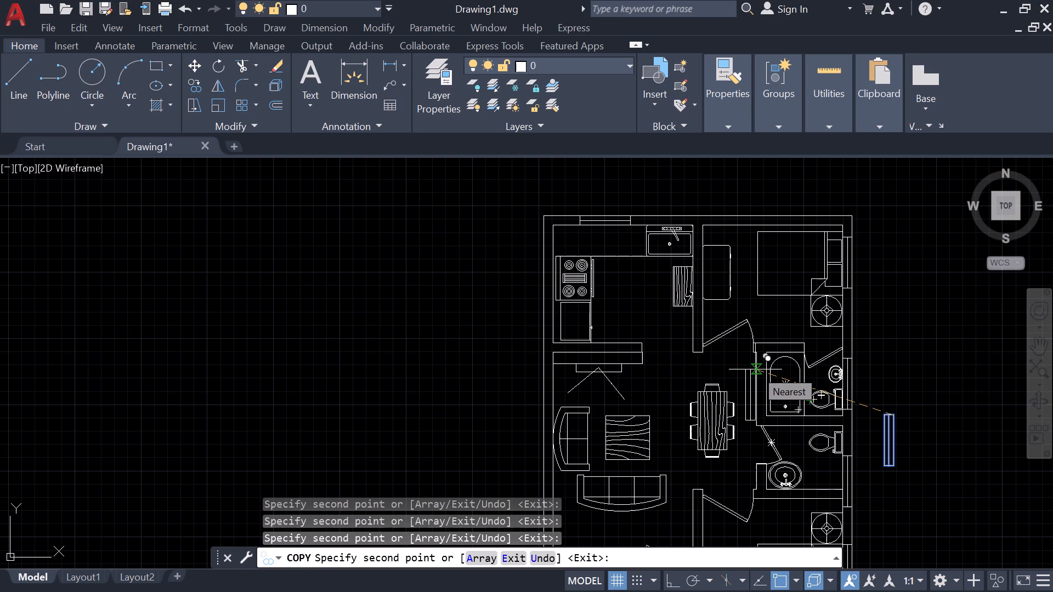
pyautogui.moveTo(754, 369); pyautogui.dragTo(742, 351, button='middle')
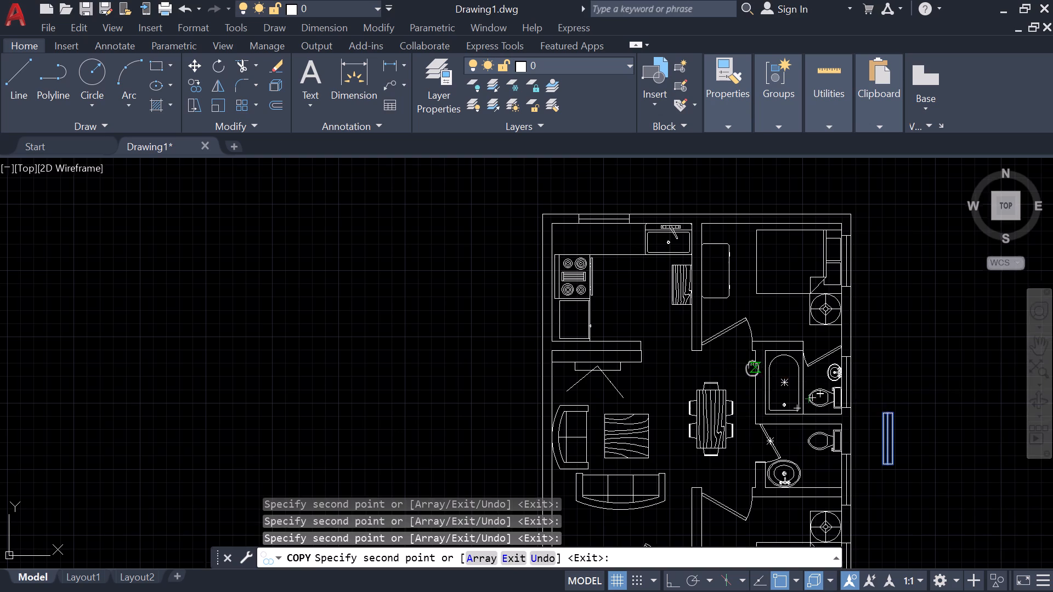
pyautogui.moveTo(742, 351); pyautogui.dragTo(701, 230, button='middle')
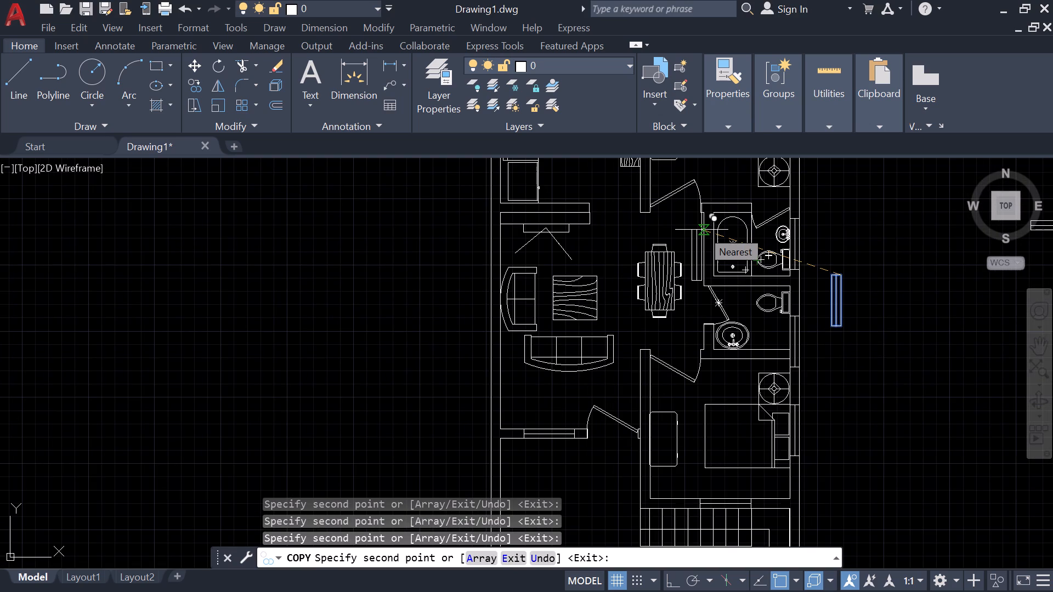
pyautogui.scroll(-1, 700, 230)
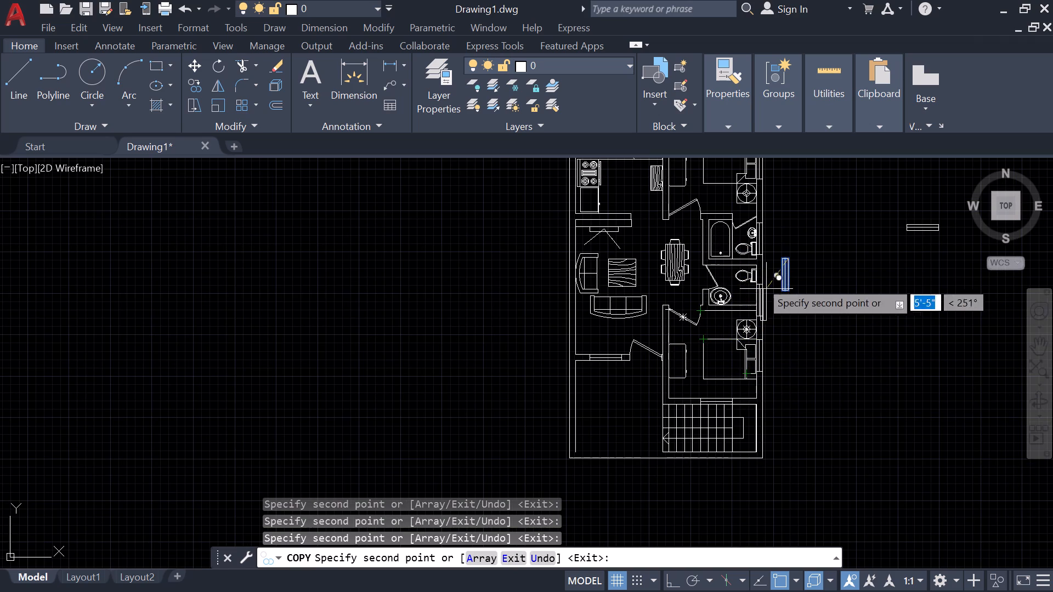
pyautogui.moveTo(733, 237); pyautogui.dragTo(733, 444, button='middle')
pyautogui.moveTo(830, 393); pyautogui.dragTo(809, 333, button='middle')
pyautogui.press('Escape')
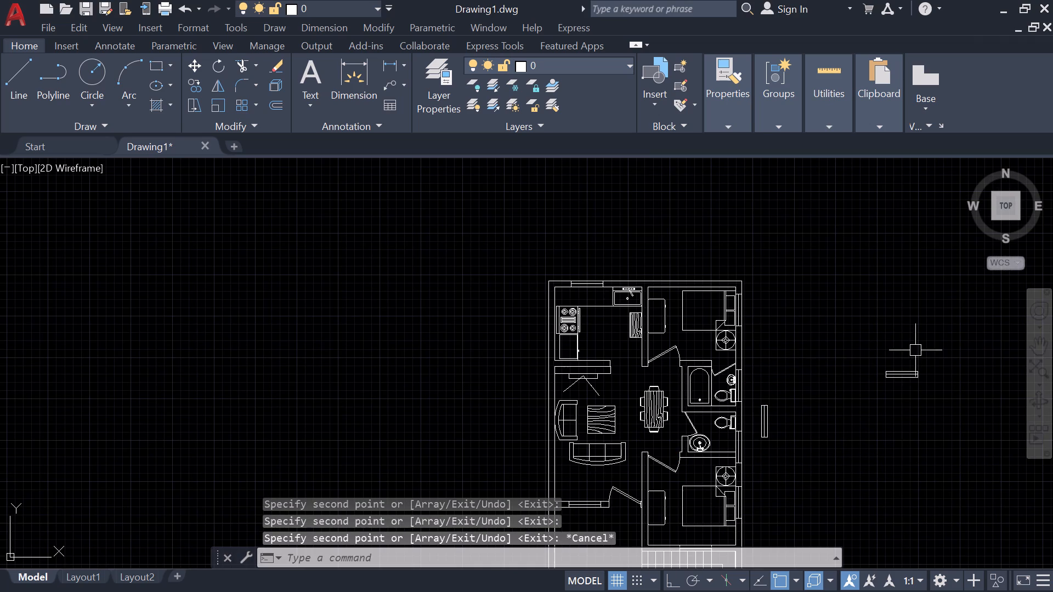
# Erase the two spare window symbols, horizontal and vertical, outside the plan's right wall.
pyautogui.click(943, 430)
pyautogui.click(898, 328)
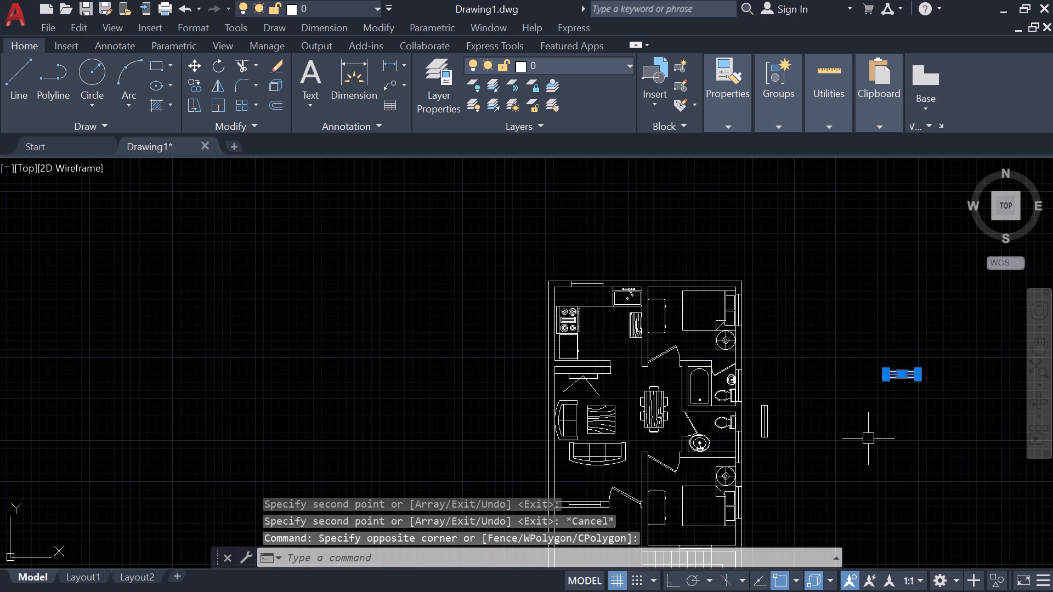
pyautogui.moveTo(850, 458); pyautogui.dragTo(841, 465)
pyautogui.click(752, 380)
pyautogui.press('r')
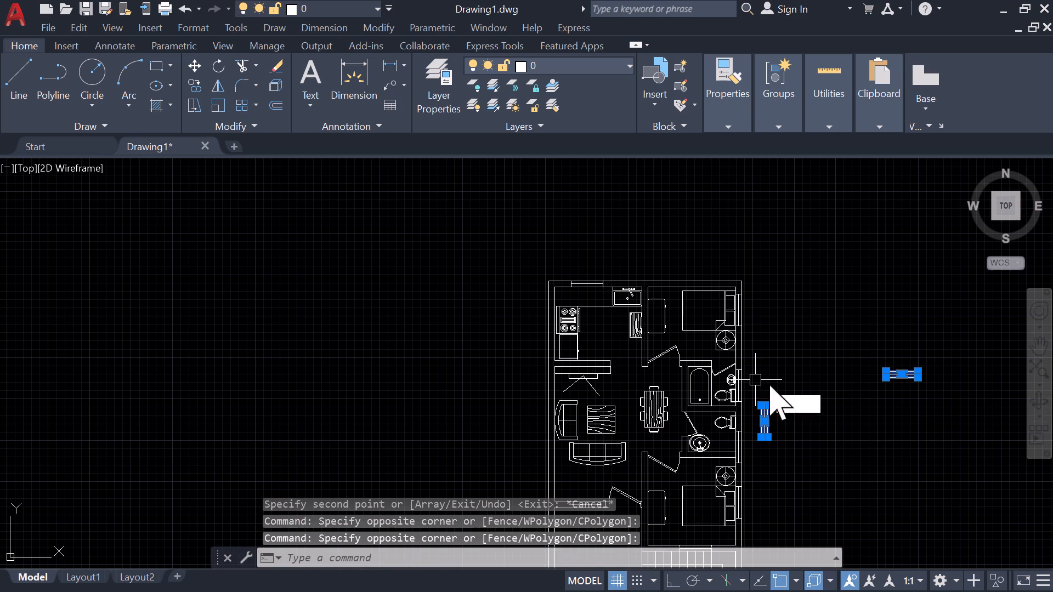
pyautogui.press('e')
pyautogui.press('BackSpace')
pyautogui.press('BackSpace')
pyautogui.write('e')
pyautogui.press('space')
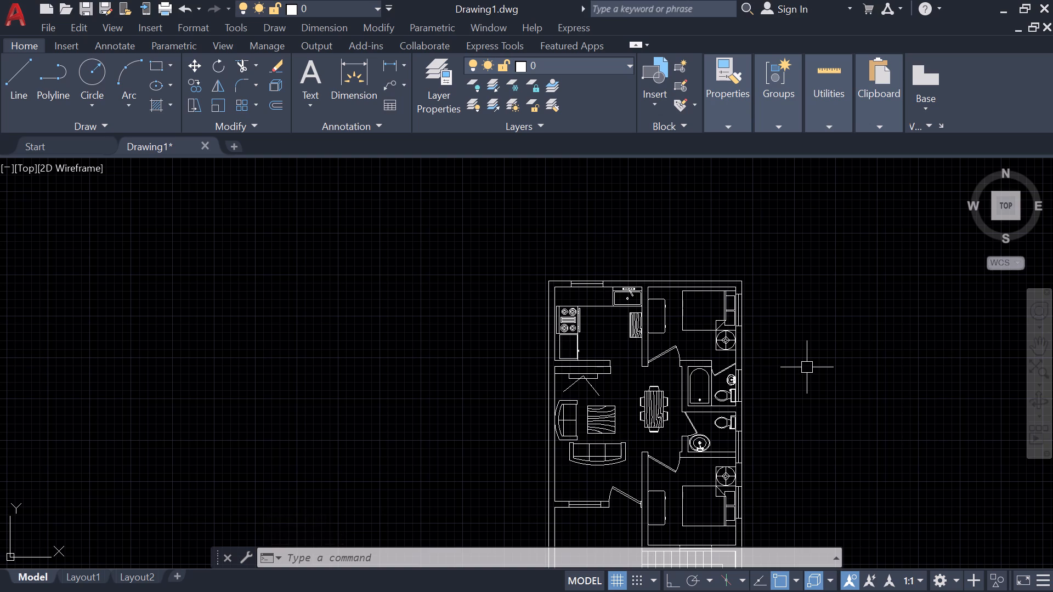
# Draw a 9" horizontal line across the midpoint of the upper bathroom's window, from the wall's inner to outer face.
pyautogui.write('l')
pyautogui.press('space')
pyautogui.scroll(5, 795, 383)
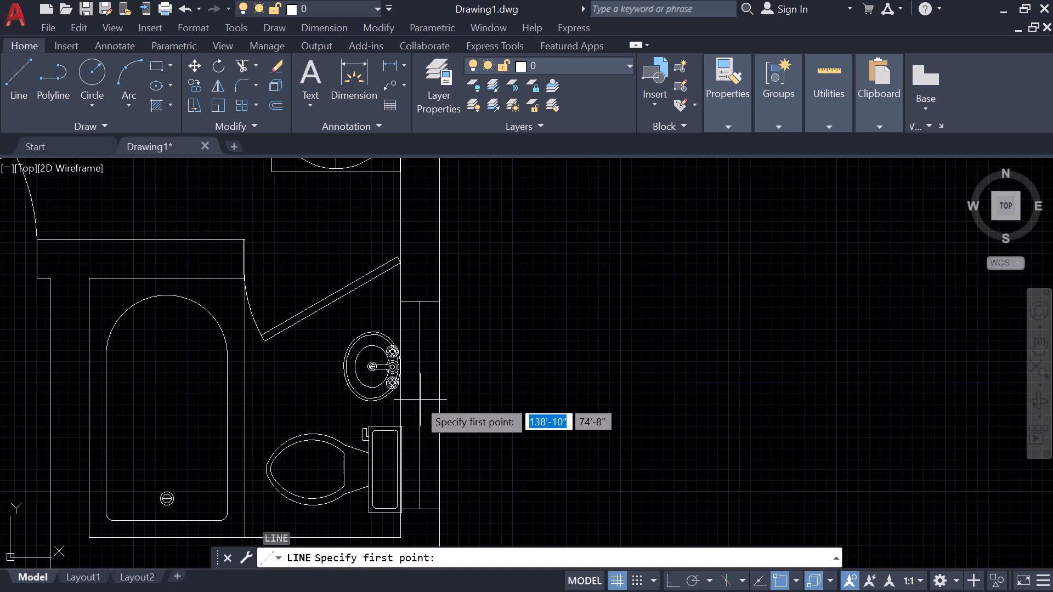
pyautogui.click(403, 401)
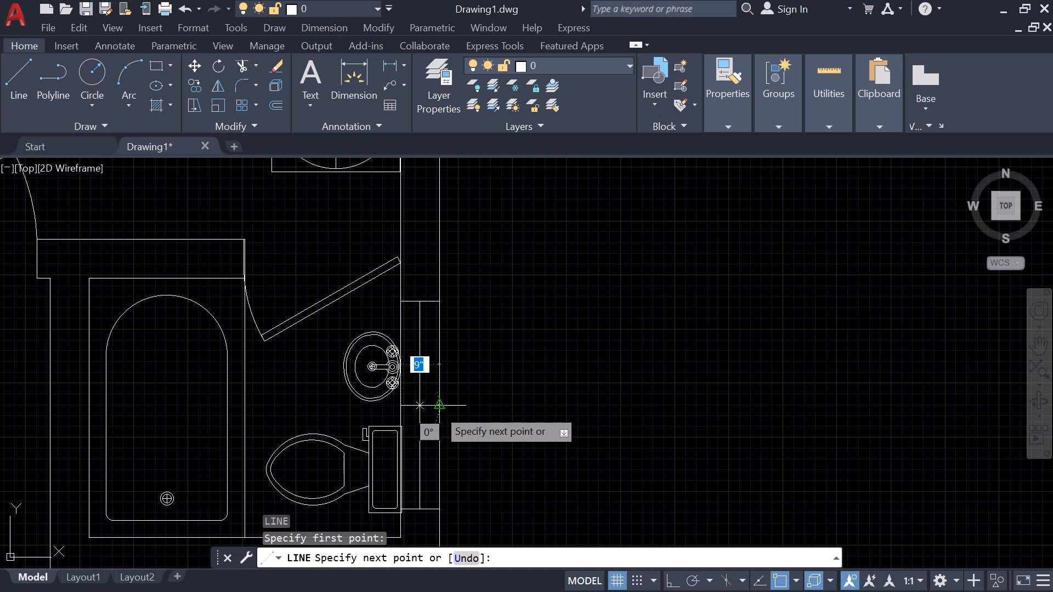
pyautogui.click(438, 409)
pyautogui.press('Escape')
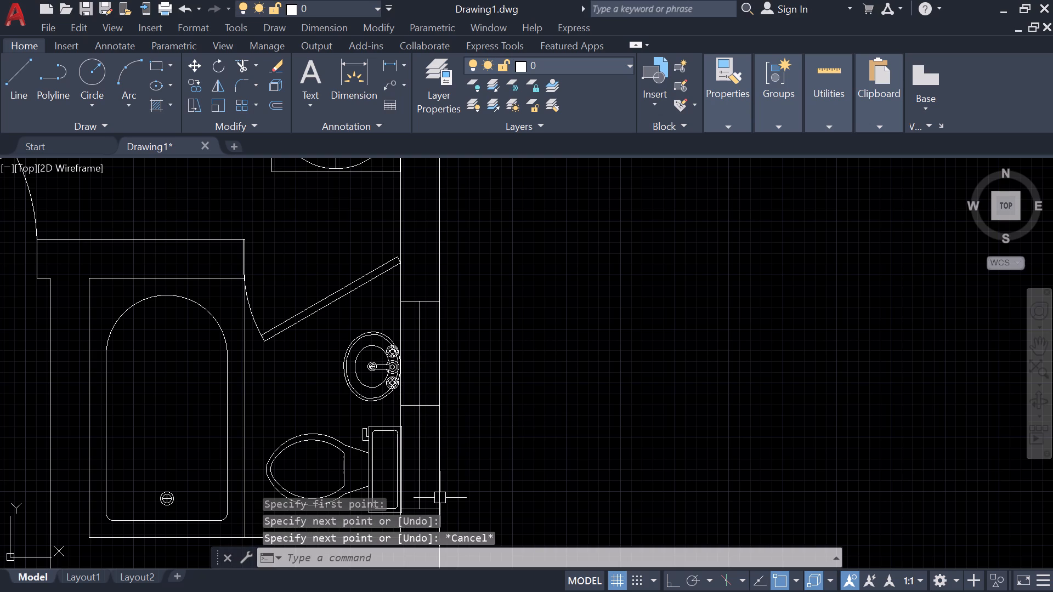
# Trim away the lower half of the upper bathroom's window, below the line across its midpoint, beside the toilet.
pyautogui.write('tr')
pyautogui.press('space')
pyautogui.click(414, 479)
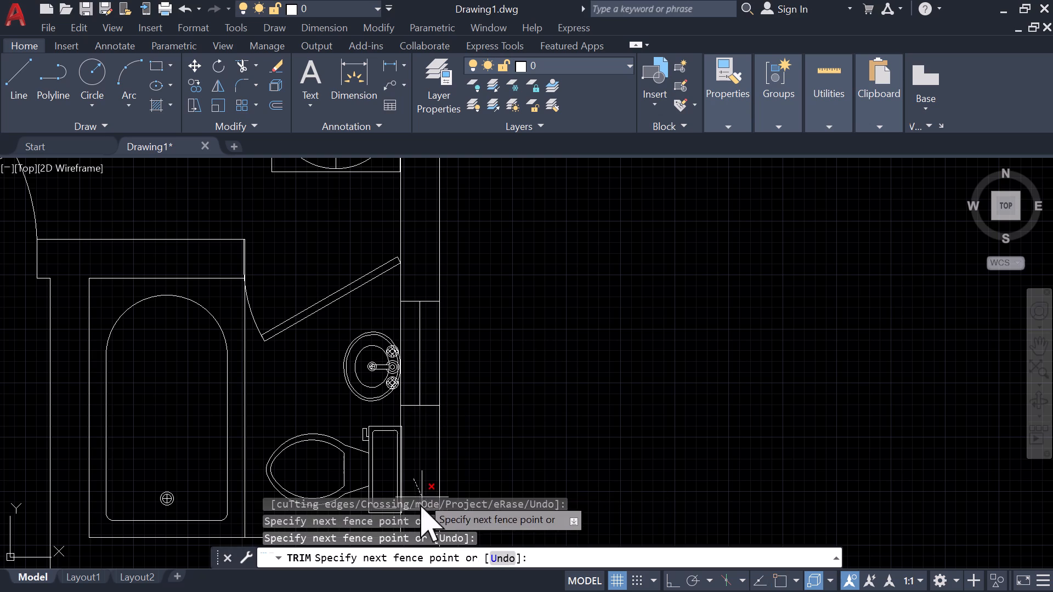
pyautogui.scroll(-1, 418, 524)
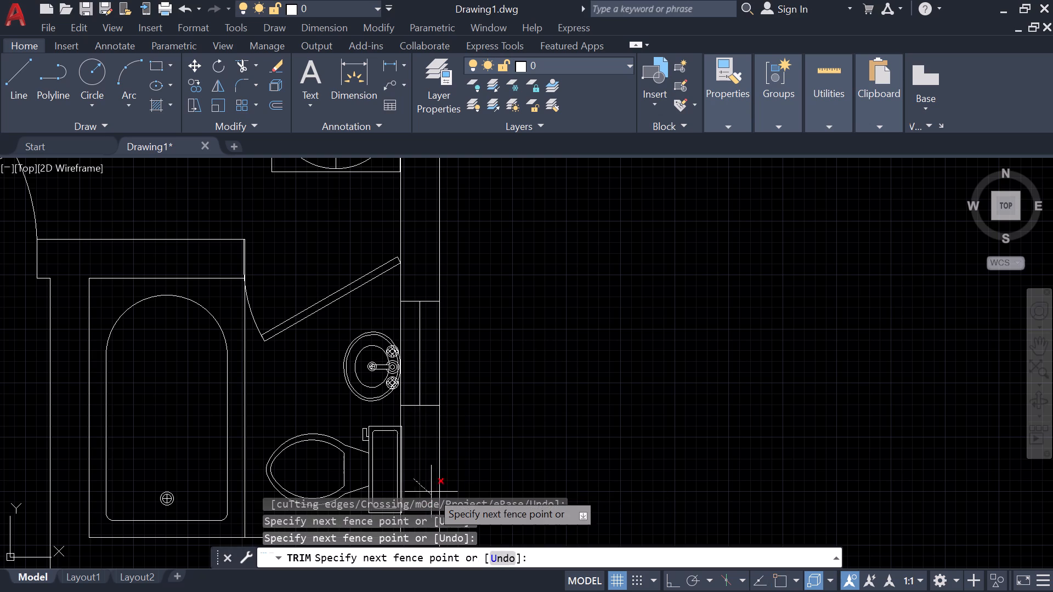
pyautogui.scroll(-1, 434, 477)
pyautogui.moveTo(434, 477); pyautogui.dragTo(442, 311, button='middle')
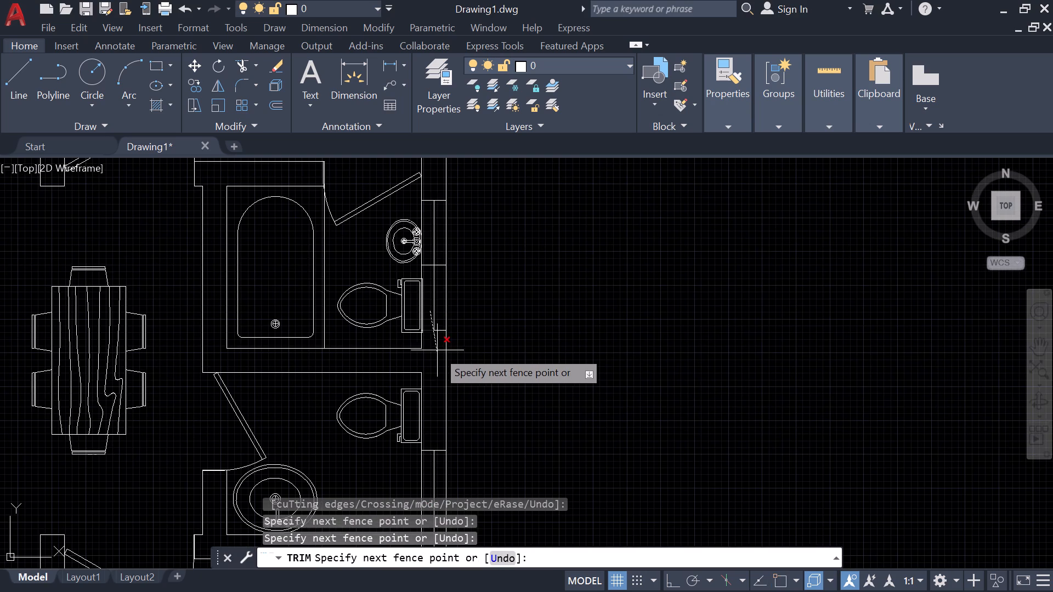
pyautogui.scroll(5, 437, 334)
pyautogui.click(436, 340)
pyautogui.scroll(-2, 414, 309)
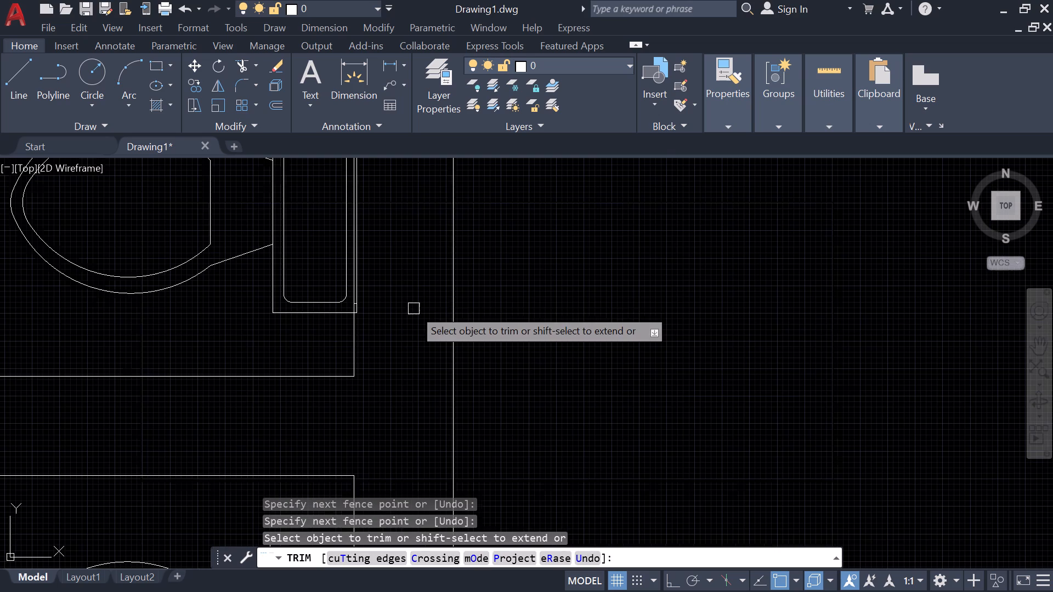
pyautogui.moveTo(415, 391); pyautogui.dragTo(415, 408, button='middle')
pyautogui.scroll(-2, 415, 408)
pyautogui.moveTo(414, 396); pyautogui.dragTo(424, 207, button='middle')
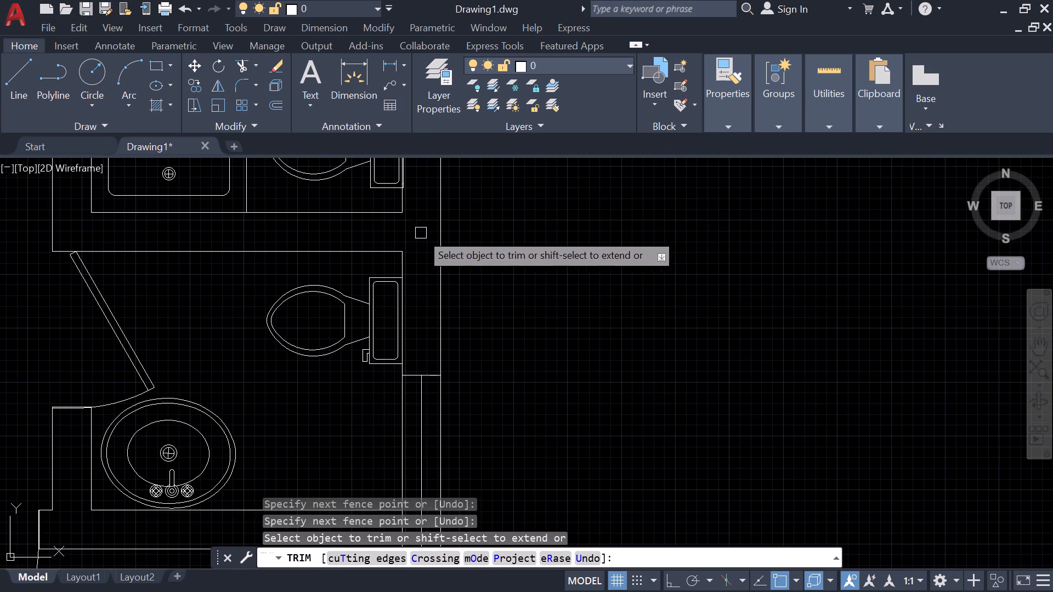
pyautogui.moveTo(426, 196); pyautogui.dragTo(428, 385, button='middle')
pyautogui.moveTo(442, 269); pyautogui.dragTo(421, 424, button='middle')
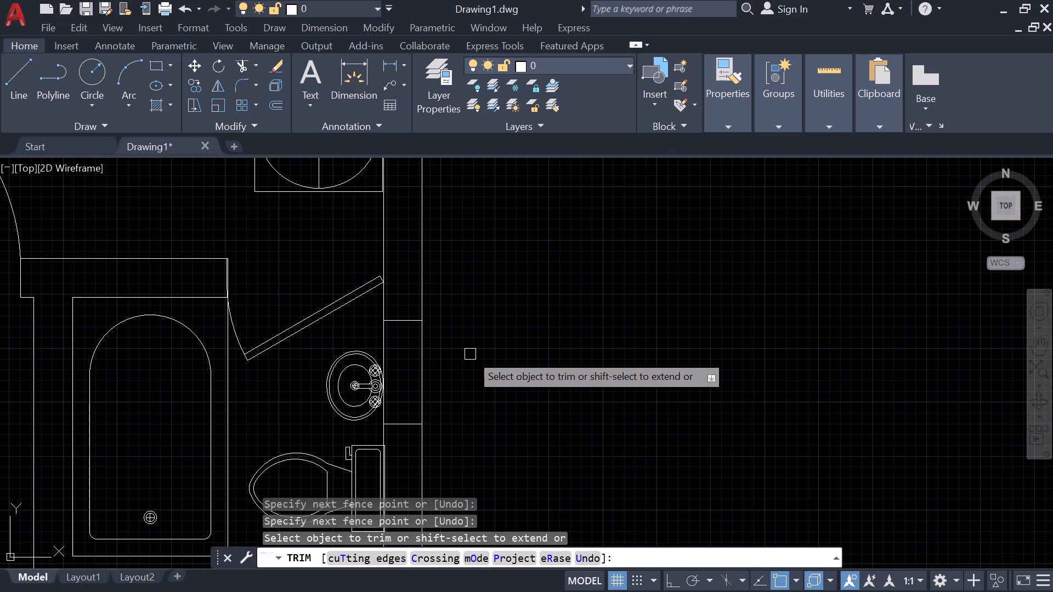
pyautogui.press('l')
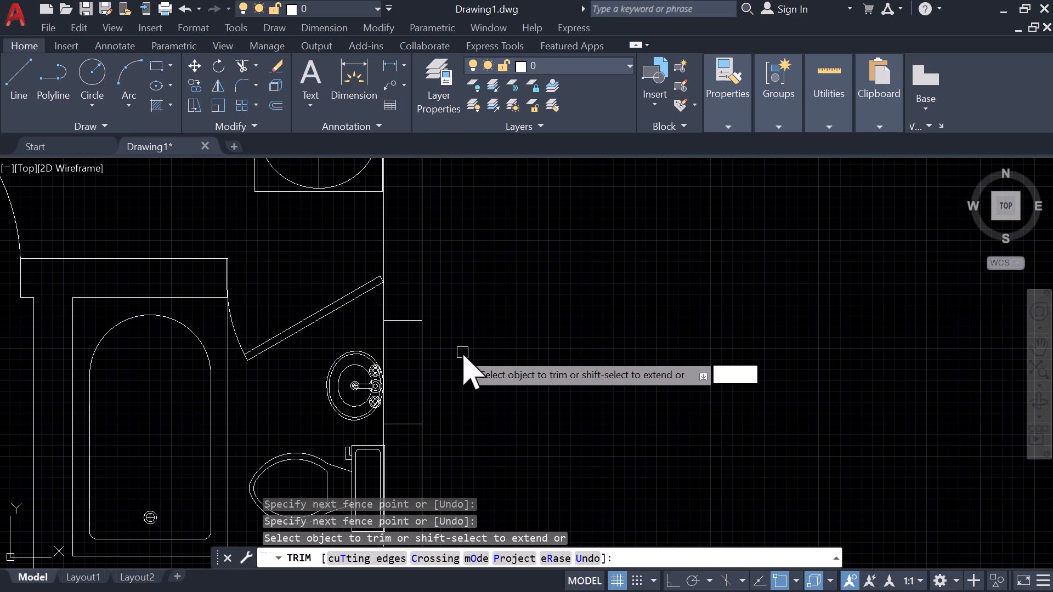
pyautogui.press('Escape')
# Draw a vertical centre line in the upper bathroom's shortened window, from the midpoint of its upper edge to the midpoint of its lower edge.
pyautogui.press('l')
pyautogui.press('Return')
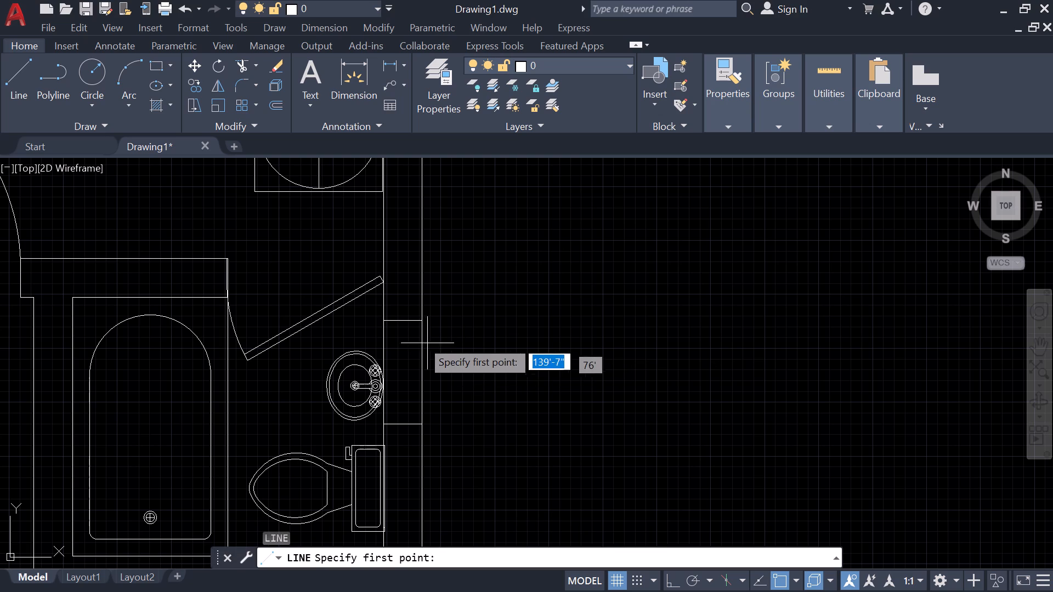
pyautogui.click(404, 325)
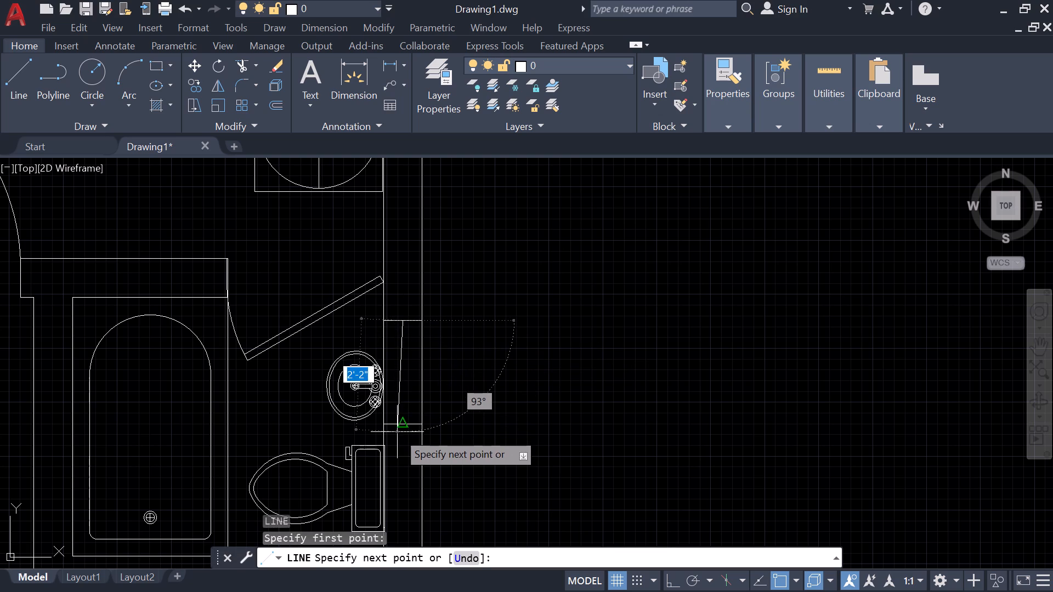
pyautogui.click(402, 426)
pyautogui.press('Escape')
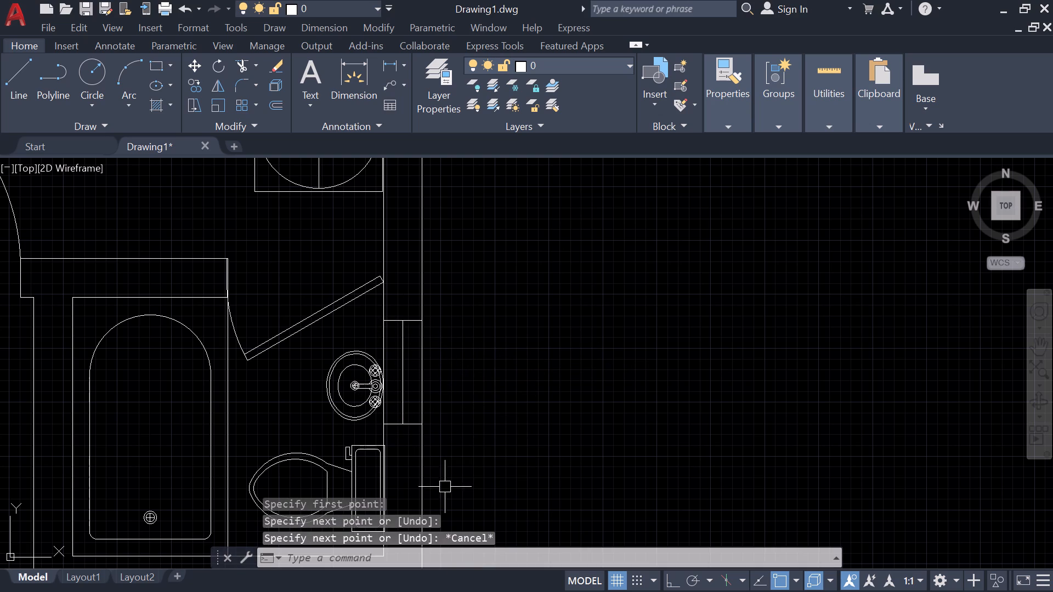
pyautogui.moveTo(465, 439); pyautogui.dragTo(545, 278, button='middle')
pyautogui.scroll(-2, 533, 317)
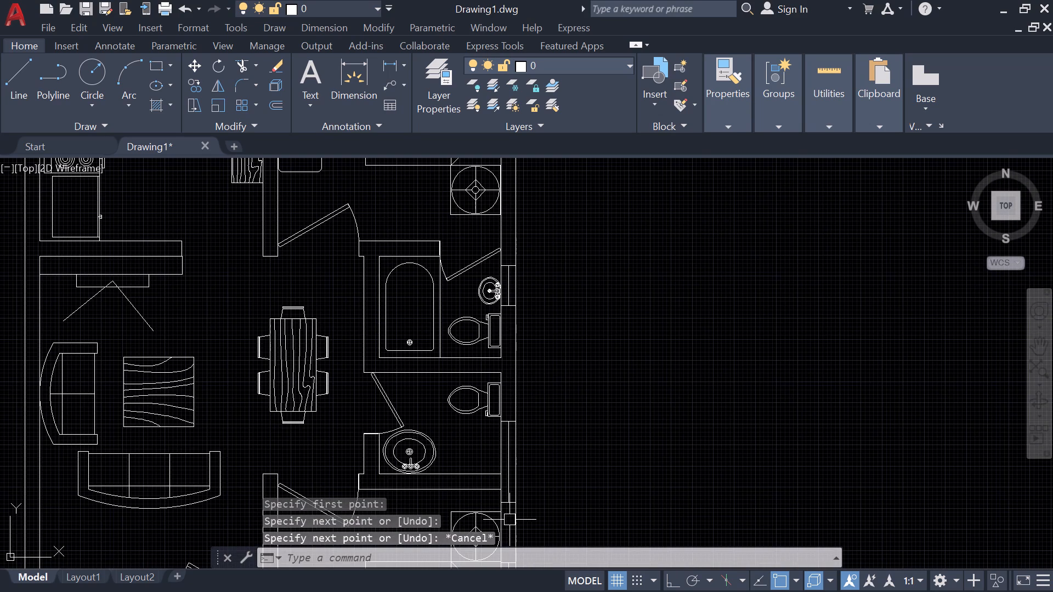
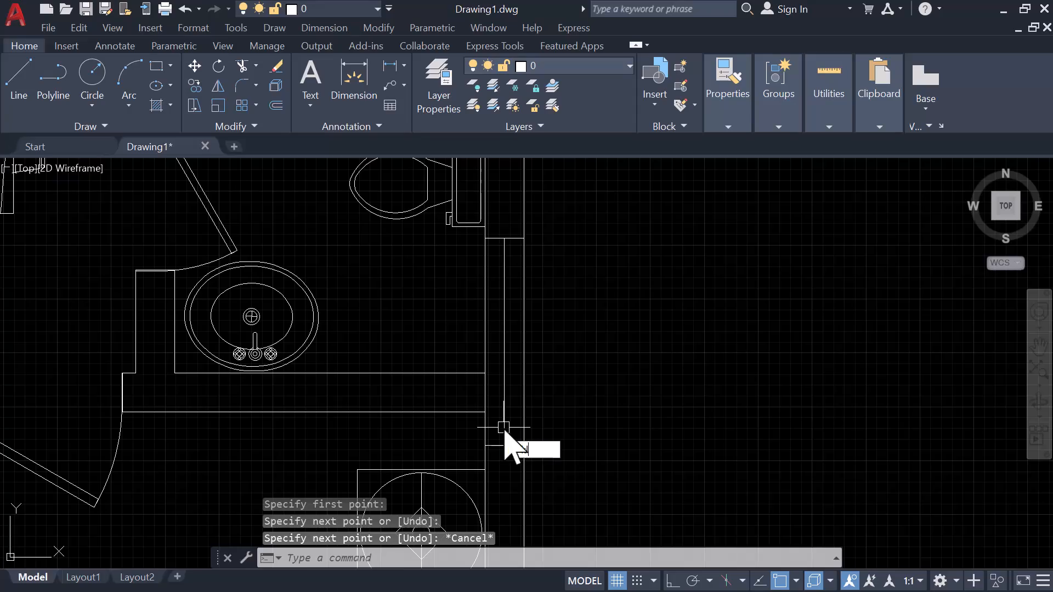
# Draw a horizontal line across the midpoint of the lower bathroom's window, from the wall's inner to outer face.
pyautogui.press('\\')
pyautogui.press('BackSpace')
pyautogui.press('BackSpace')
pyautogui.press('BackSpace')
pyautogui.write('l')
pyautogui.press('space')
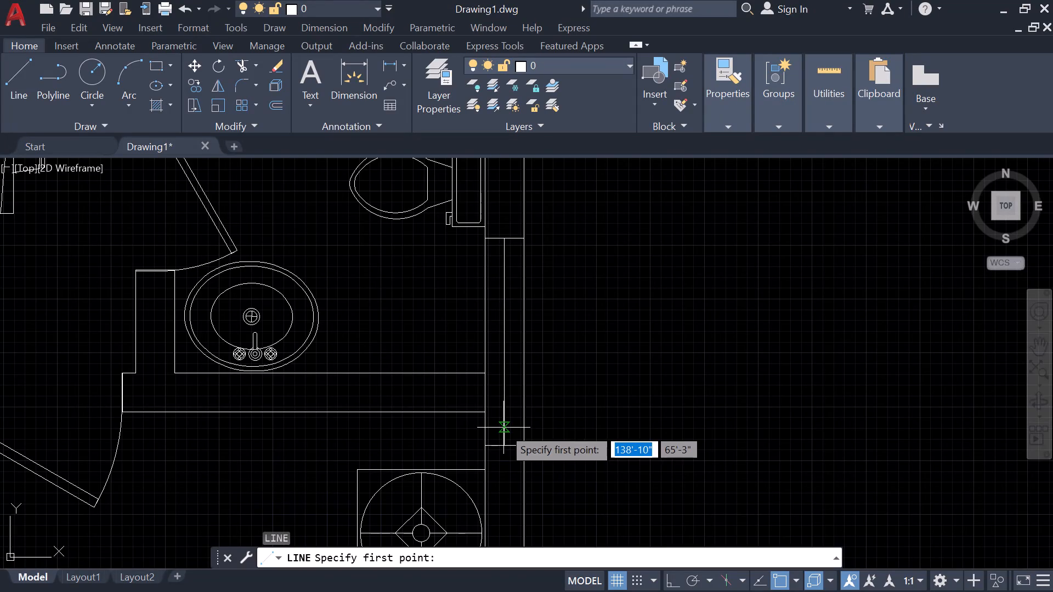
pyautogui.click(505, 344)
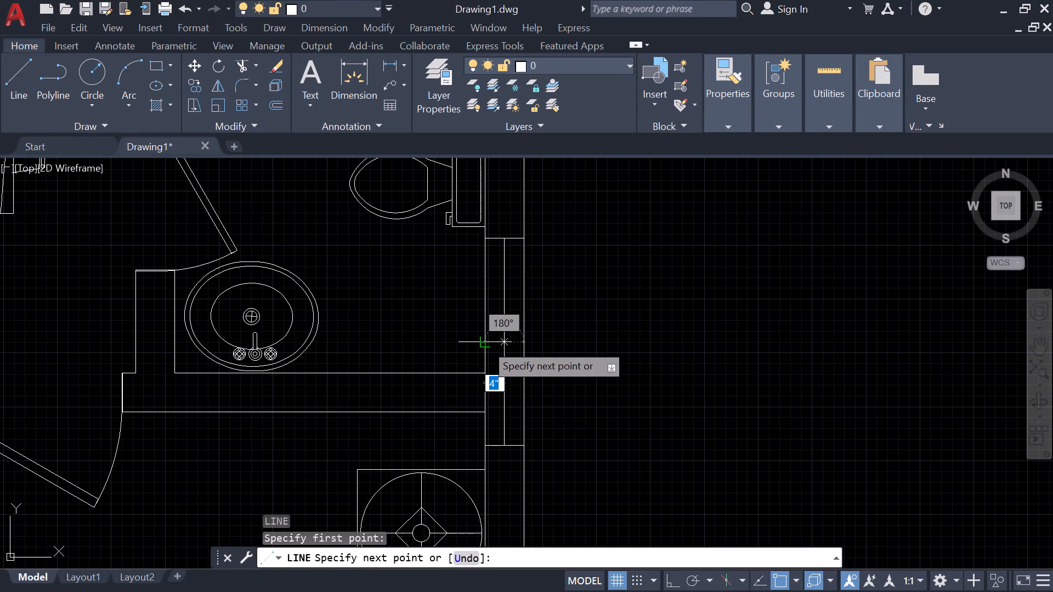
pyautogui.click(483, 344)
pyautogui.click(527, 344)
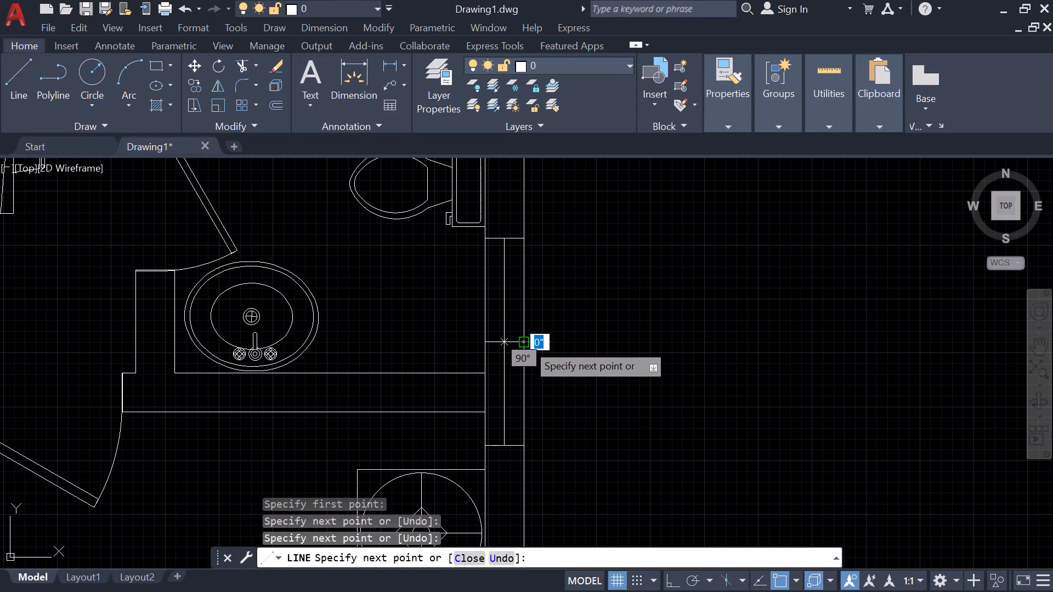
pyautogui.press('Escape')
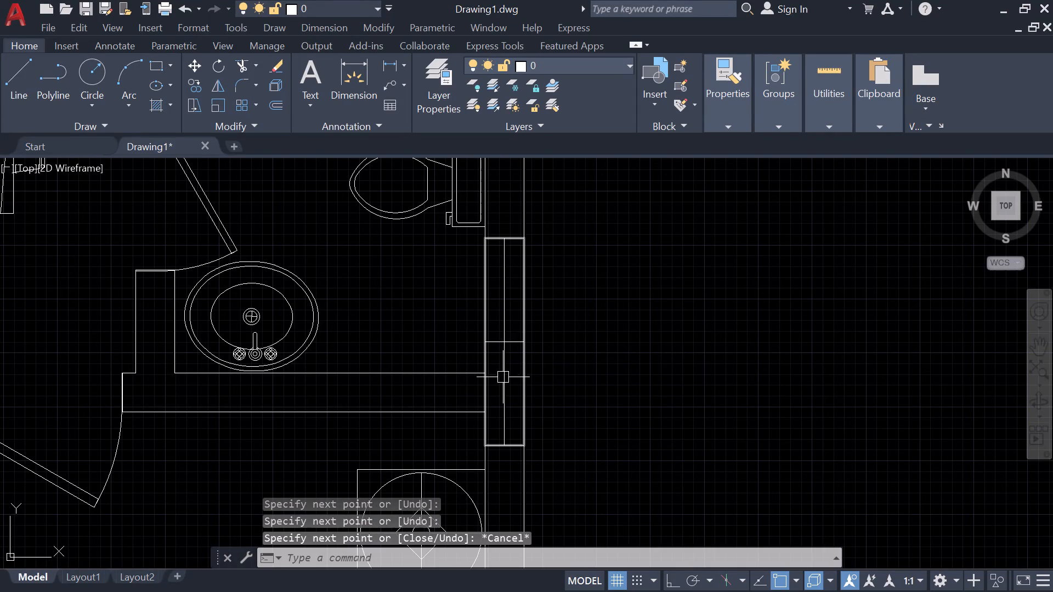
# Trim away the lower half of the lower bathroom's window, below the line across its midpoint.
pyautogui.press('t')
pyautogui.press('r')
pyautogui.press('space')
pyautogui.click(499, 399)
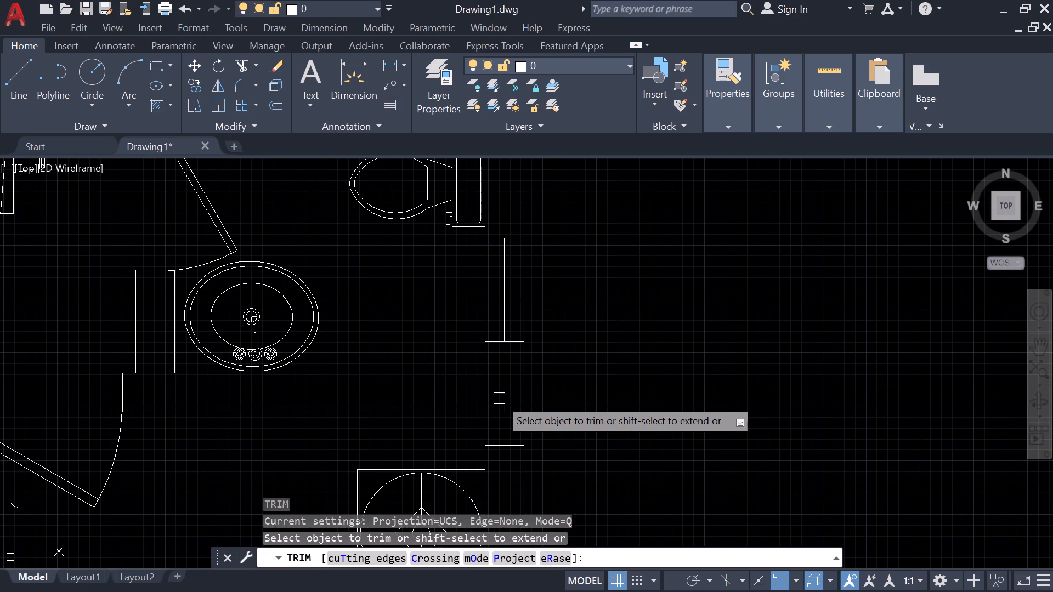
pyautogui.click(484, 398)
pyautogui.click(511, 458)
pyautogui.click(511, 435)
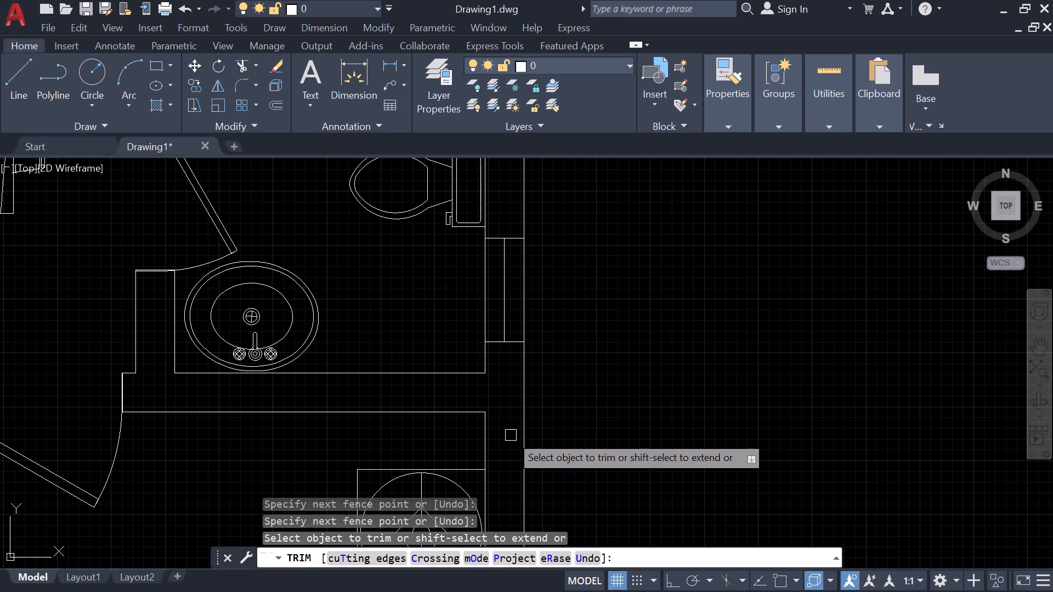
# Examine the whole floor plan, room by room, to check which outer walls have windows.
pyautogui.scroll(-1, 511, 435)
pyautogui.moveTo(486, 228); pyautogui.dragTo(426, 481, button='middle')
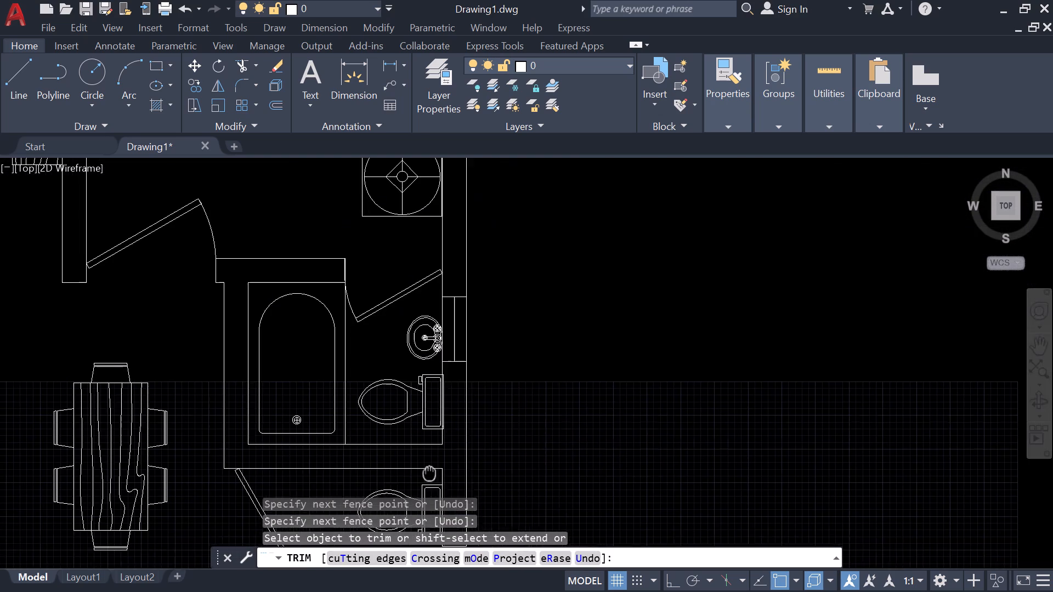
pyautogui.moveTo(426, 481); pyautogui.dragTo(424, 485, button='middle')
pyautogui.moveTo(463, 297); pyautogui.dragTo(431, 516, button='middle')
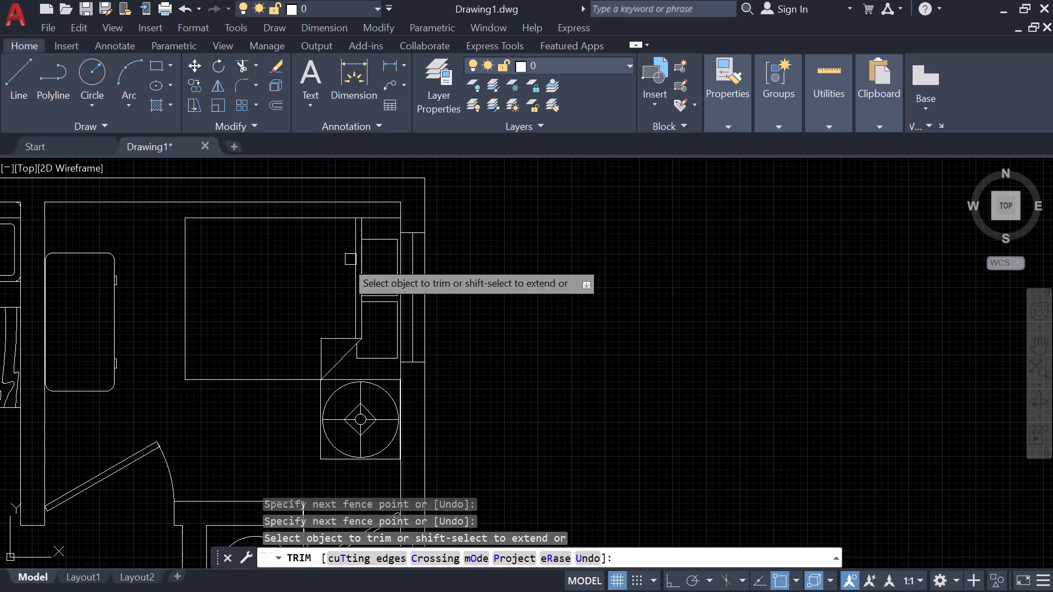
pyautogui.moveTo(54, 504); pyautogui.dragTo(548, 228, button='middle')
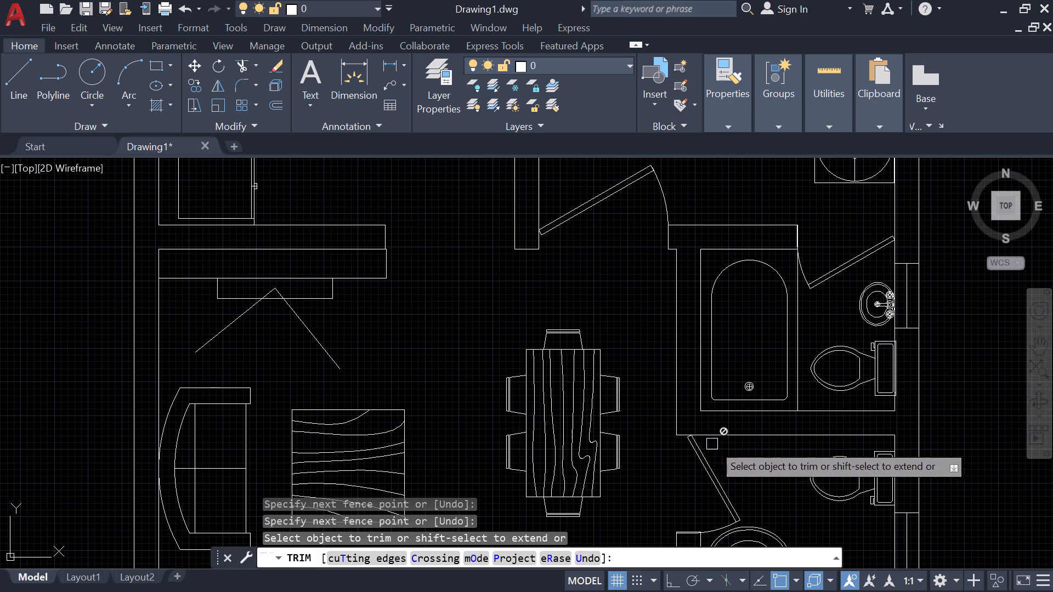
pyautogui.moveTo(762, 448); pyautogui.dragTo(683, 325, button='middle')
pyautogui.moveTo(709, 423); pyautogui.dragTo(646, 269, button='middle')
pyautogui.moveTo(739, 415); pyautogui.dragTo(667, 265, button='middle')
pyautogui.moveTo(684, 443); pyautogui.dragTo(655, 248, button='middle')
pyautogui.moveTo(644, 404); pyautogui.dragTo(638, 318, button='middle')
pyautogui.moveTo(655, 495); pyautogui.dragTo(621, 352, button='middle')
pyautogui.moveTo(394, 315); pyautogui.dragTo(601, 406, button='middle')
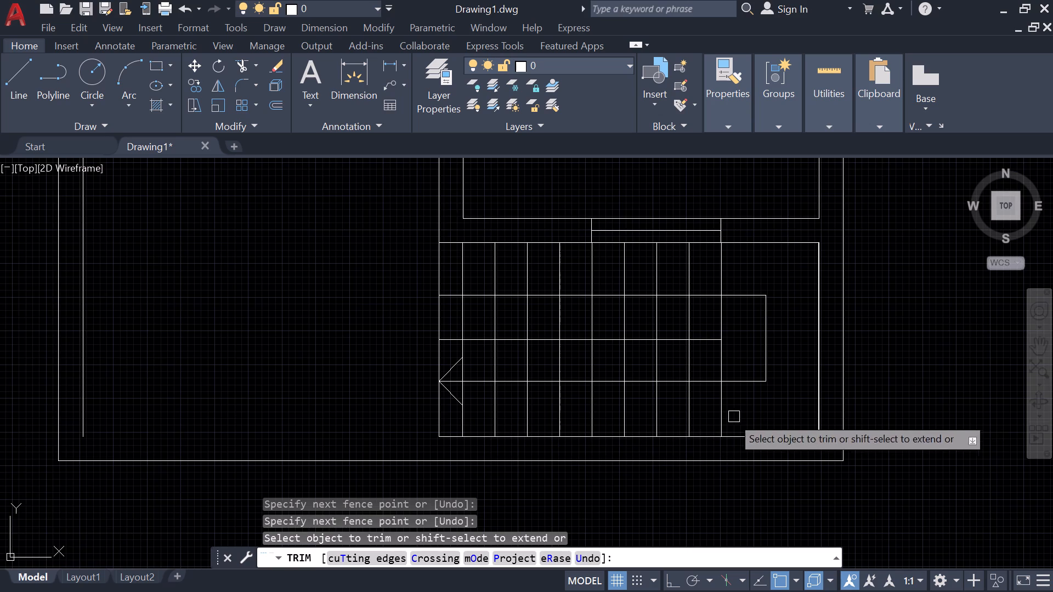
pyautogui.moveTo(423, 321); pyautogui.dragTo(434, 411, button='middle')
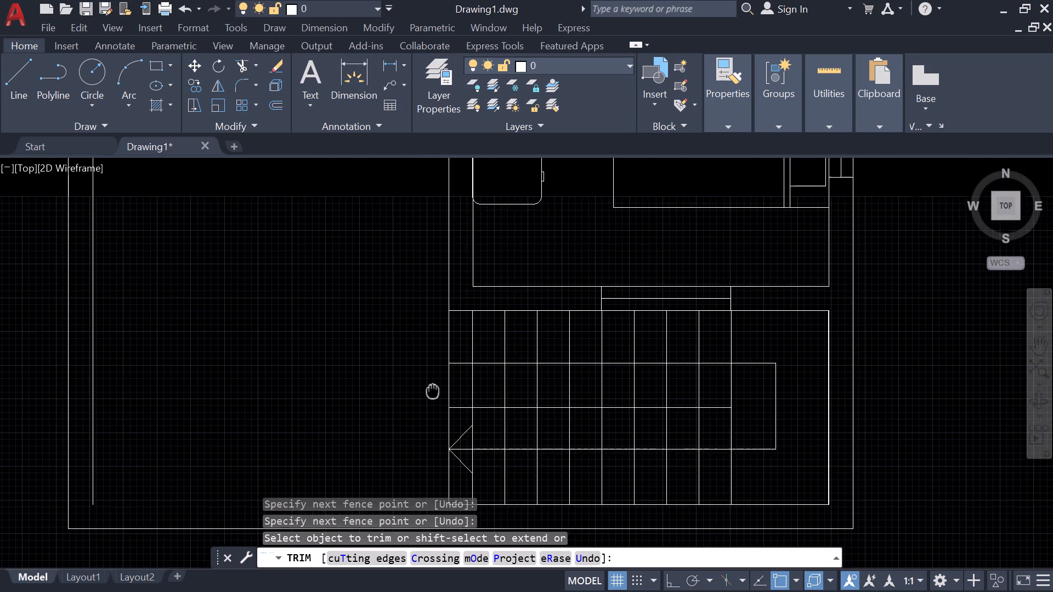
pyautogui.moveTo(434, 411); pyautogui.dragTo(437, 445, button='middle')
pyautogui.moveTo(456, 369); pyautogui.dragTo(495, 458, button='middle')
pyautogui.moveTo(411, 326); pyautogui.dragTo(458, 408, button='middle')
pyautogui.moveTo(255, 358); pyautogui.dragTo(356, 419, button='middle')
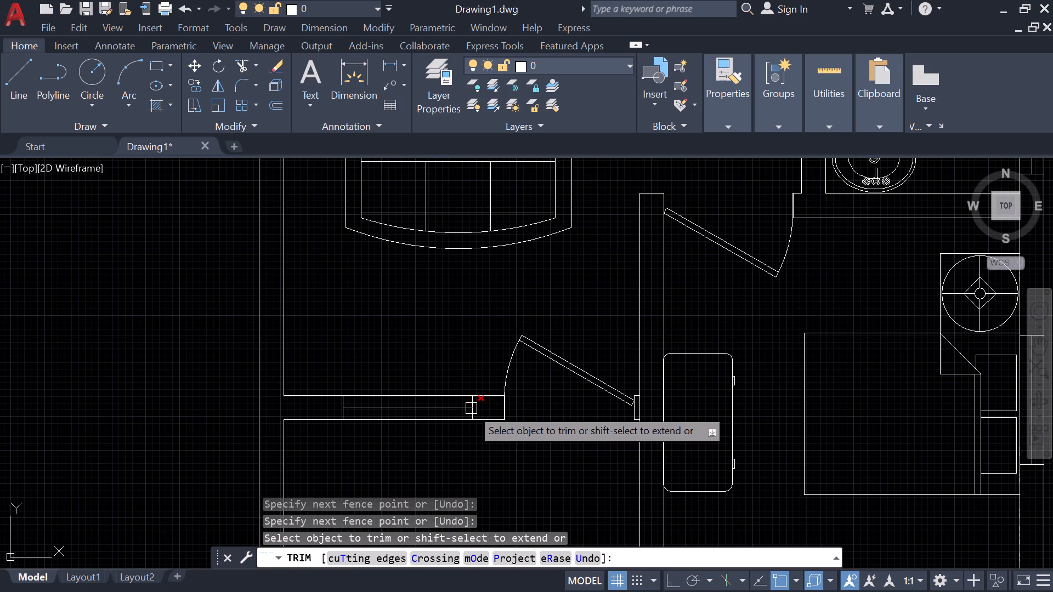
pyautogui.moveTo(325, 329); pyautogui.dragTo(339, 436, button='middle')
pyautogui.moveTo(291, 326); pyautogui.dragTo(318, 436, button='middle')
pyautogui.scroll(-1, 319, 415)
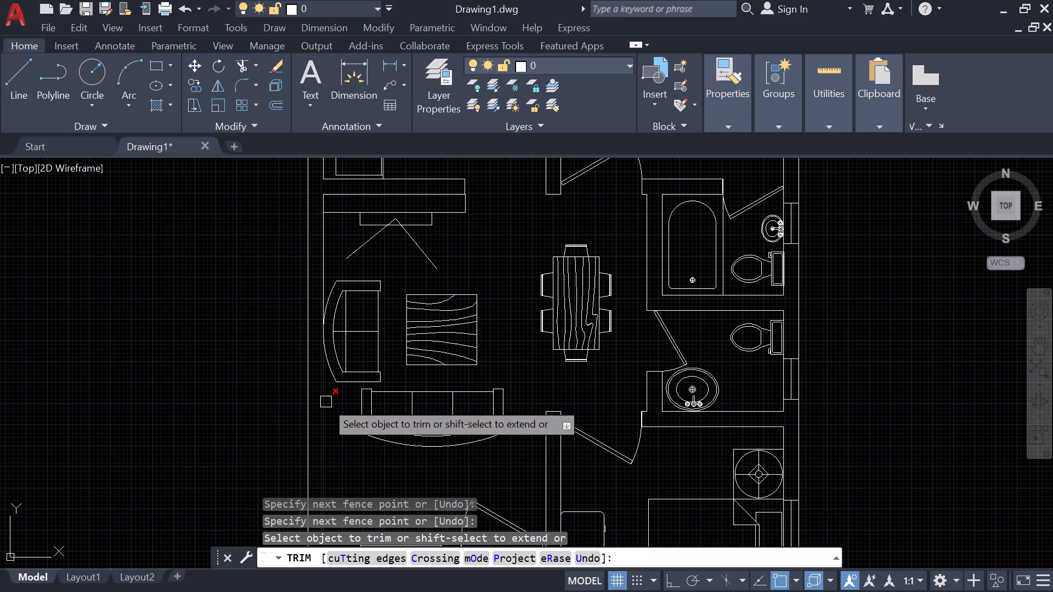
pyautogui.press('Escape')
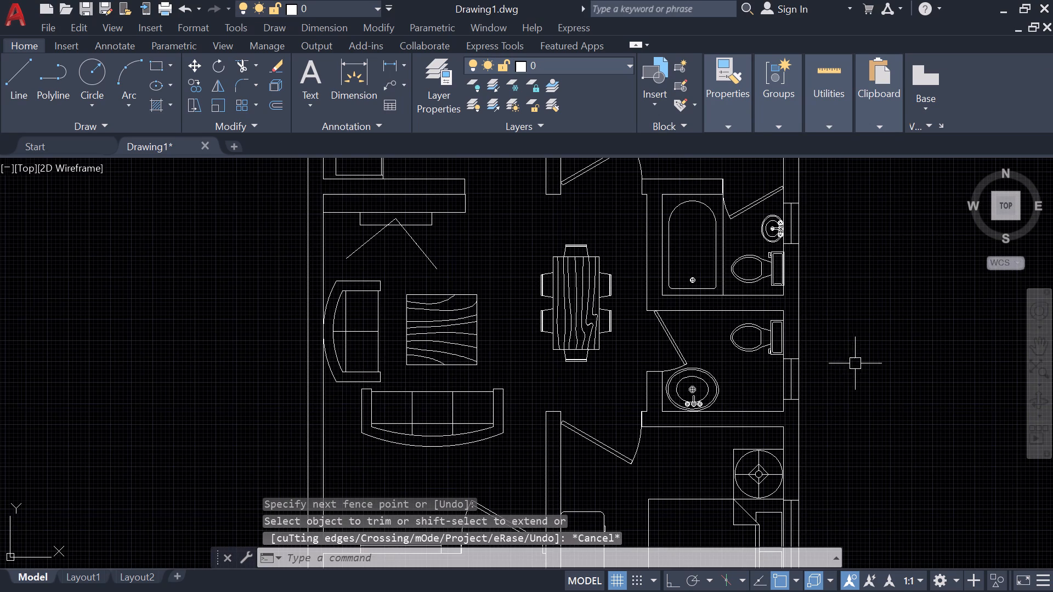
pyautogui.scroll(-1, 855, 363)
pyautogui.moveTo(853, 362); pyautogui.dragTo(727, 414, button='middle')
pyautogui.scroll(3, 727, 412)
pyautogui.scroll(-1, 644, 424)
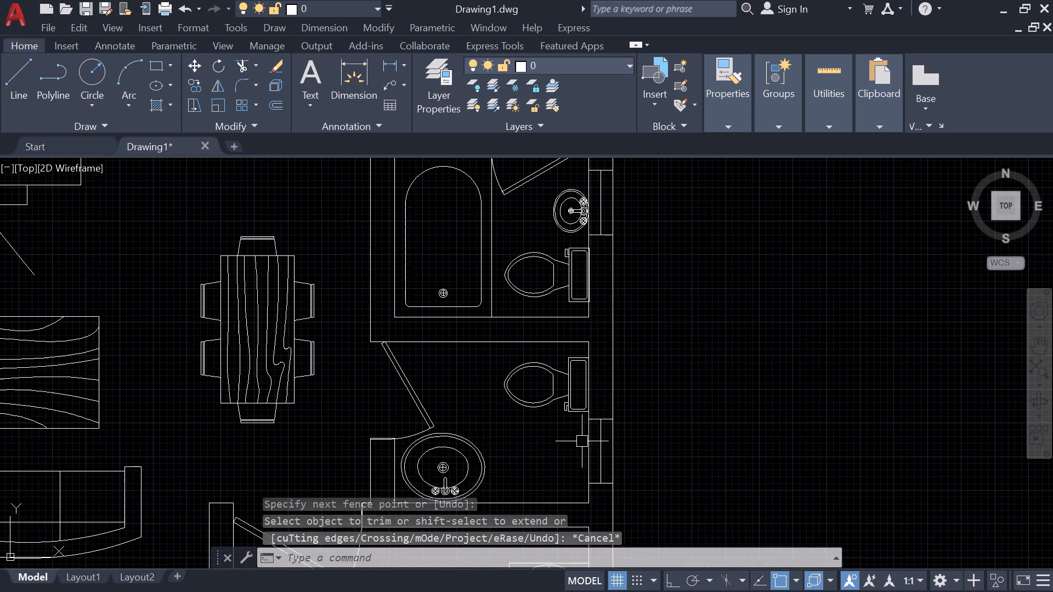
pyautogui.scroll(-1, 535, 452)
pyautogui.moveTo(489, 465); pyautogui.dragTo(1003, 163, button='middle')
pyautogui.scroll(-2, 789, 452)
pyautogui.moveTo(784, 452); pyautogui.dragTo(658, 445, button='middle')
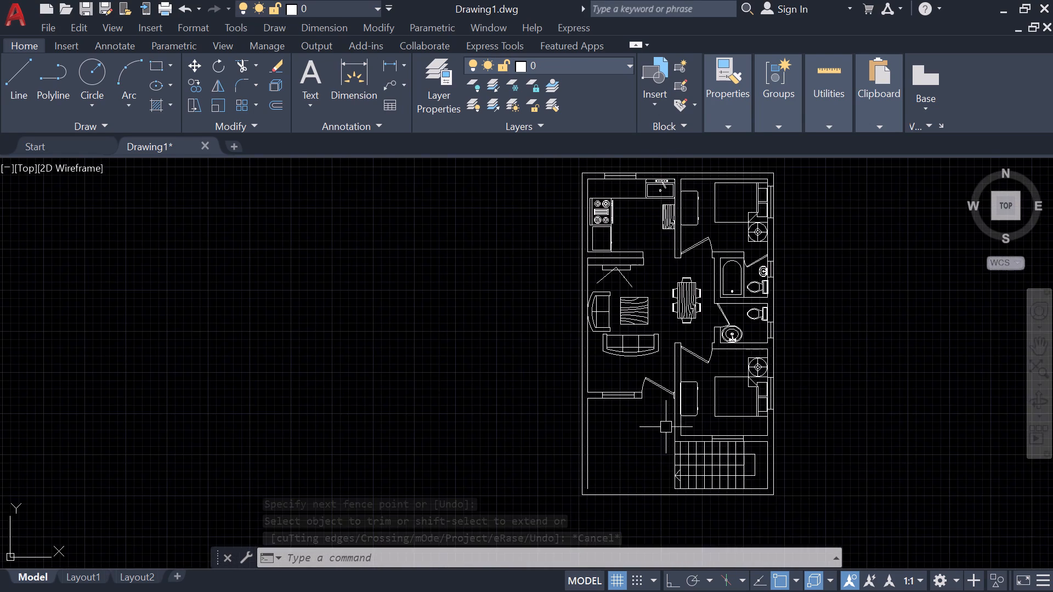
# Copy the lower bedroom's window, with its centre line, from its centre point into the living room's left wall behind the two-seat sofa.
pyautogui.scroll(4, 762, 375)
pyautogui.moveTo(799, 488); pyautogui.dragTo(738, 326, button='middle')
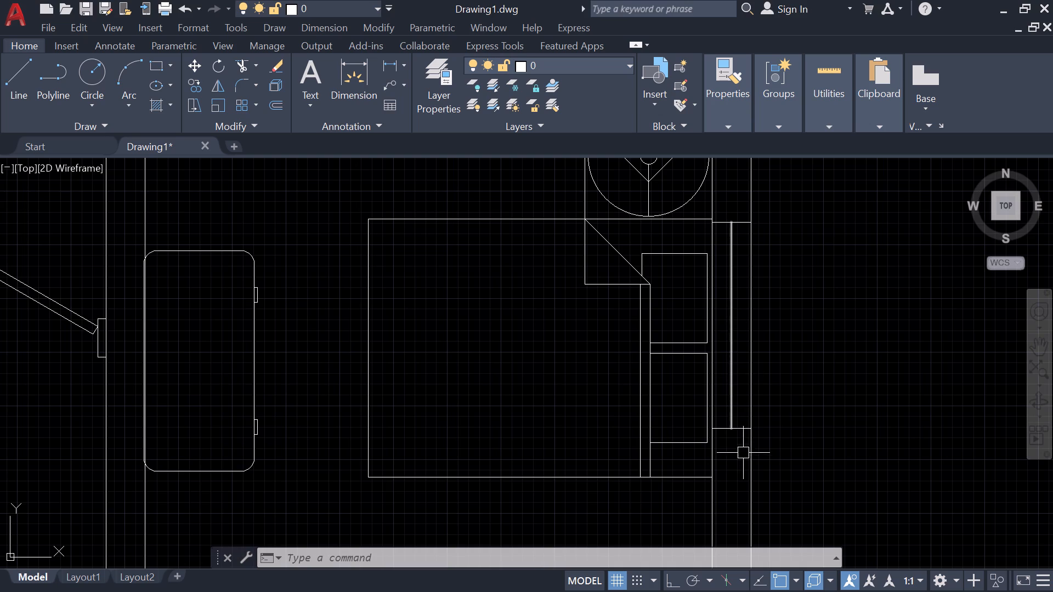
pyautogui.click(742, 458)
pyautogui.click(720, 361)
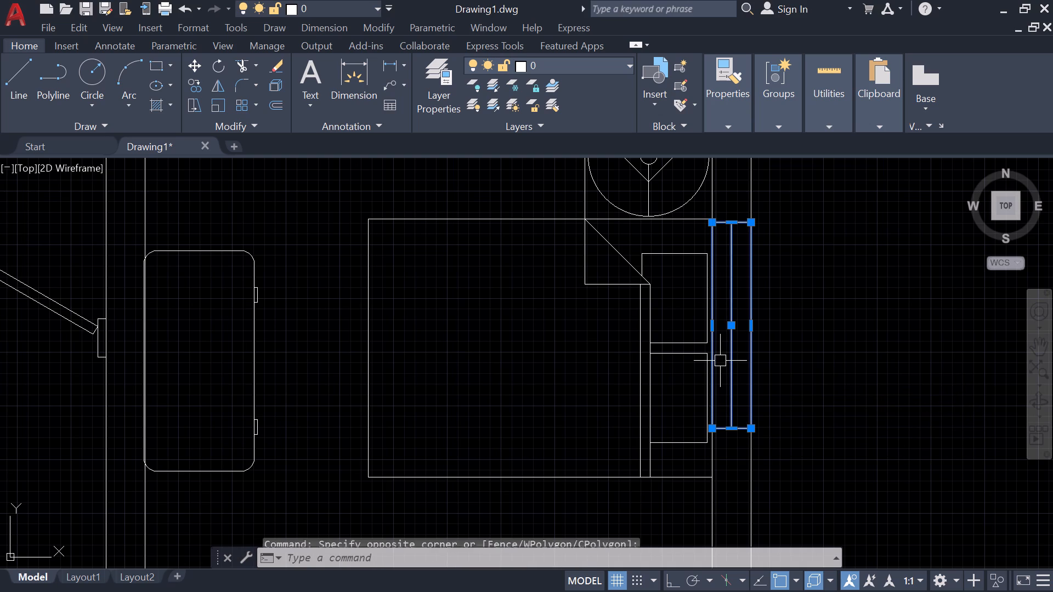
pyautogui.write('co')
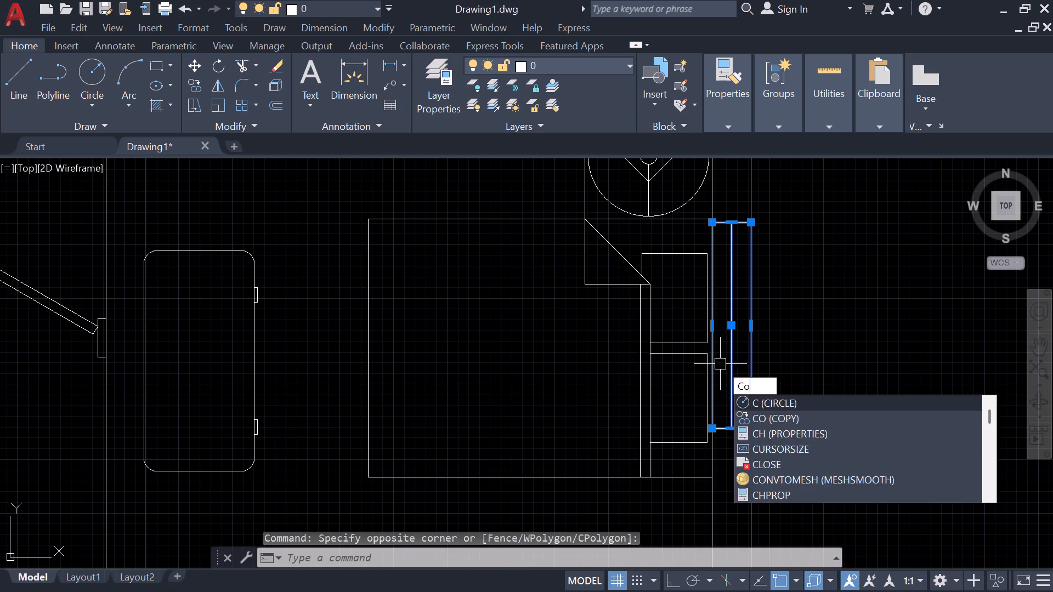
pyautogui.press('space')
pyautogui.click(731, 324)
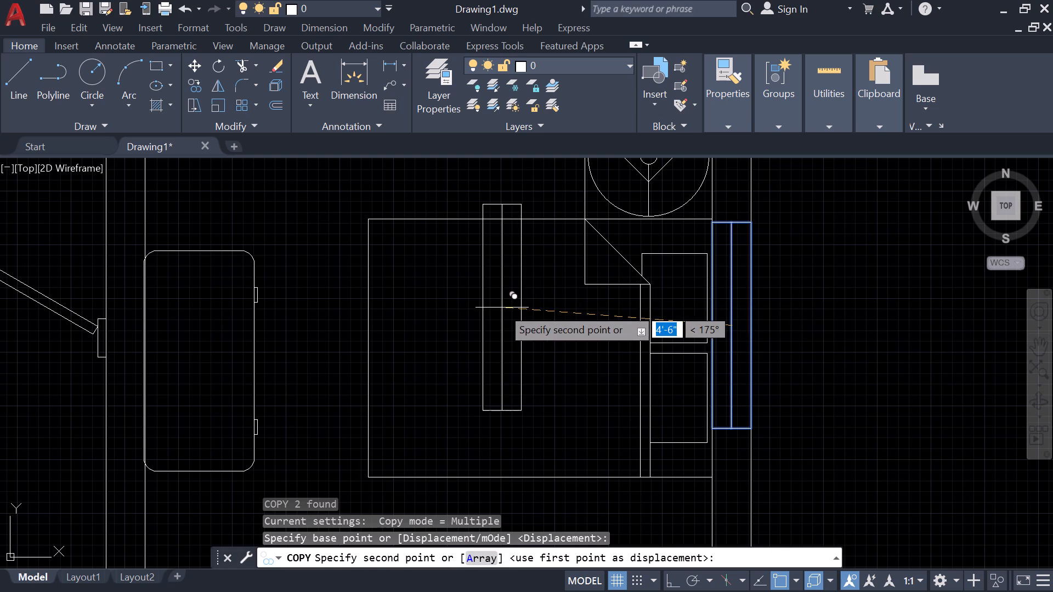
pyautogui.scroll(-5, 479, 326)
pyautogui.scroll(3, 303, 246)
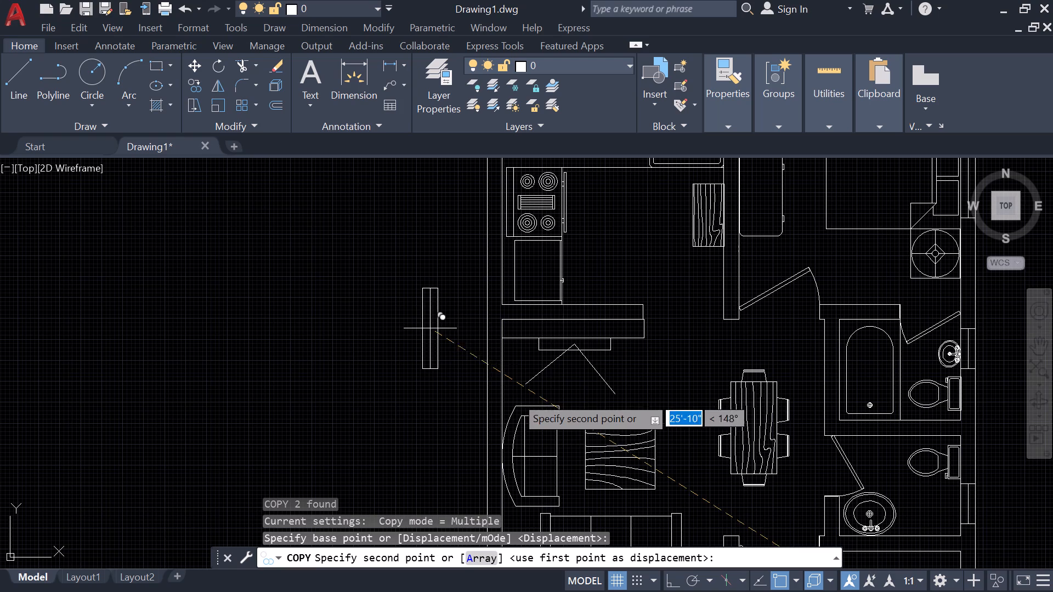
pyautogui.moveTo(506, 411); pyautogui.dragTo(506, 293, button='middle')
pyautogui.scroll(1, 507, 411)
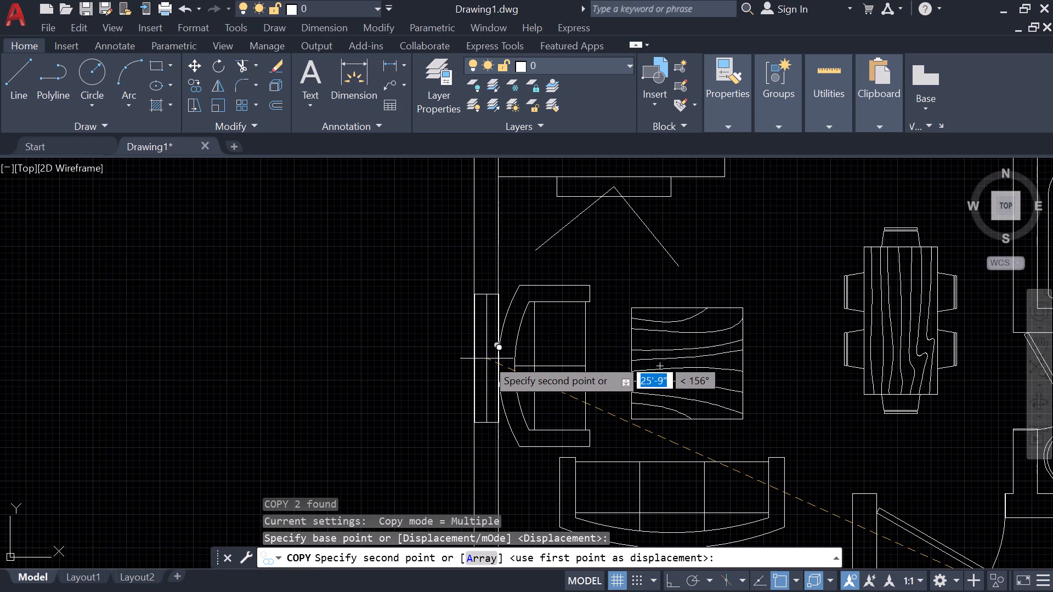
pyautogui.click(486, 358)
# Place a second copy of the window lower in the living room's left wall, beside the three-seat sofa, and finish copying.
pyautogui.scroll(-1, 486, 423)
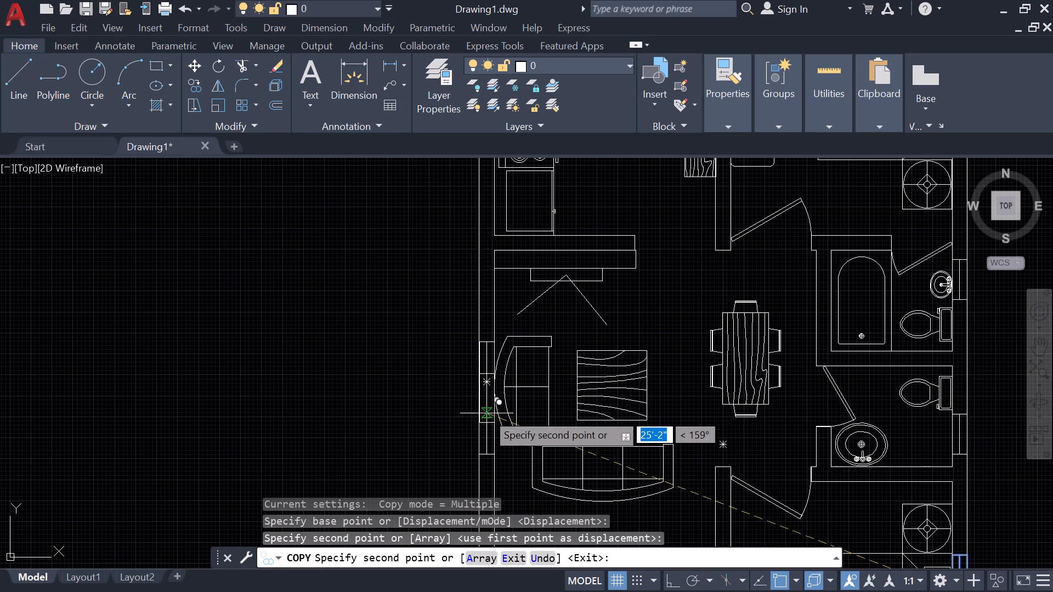
pyautogui.moveTo(476, 411); pyautogui.dragTo(476, 270, button='middle')
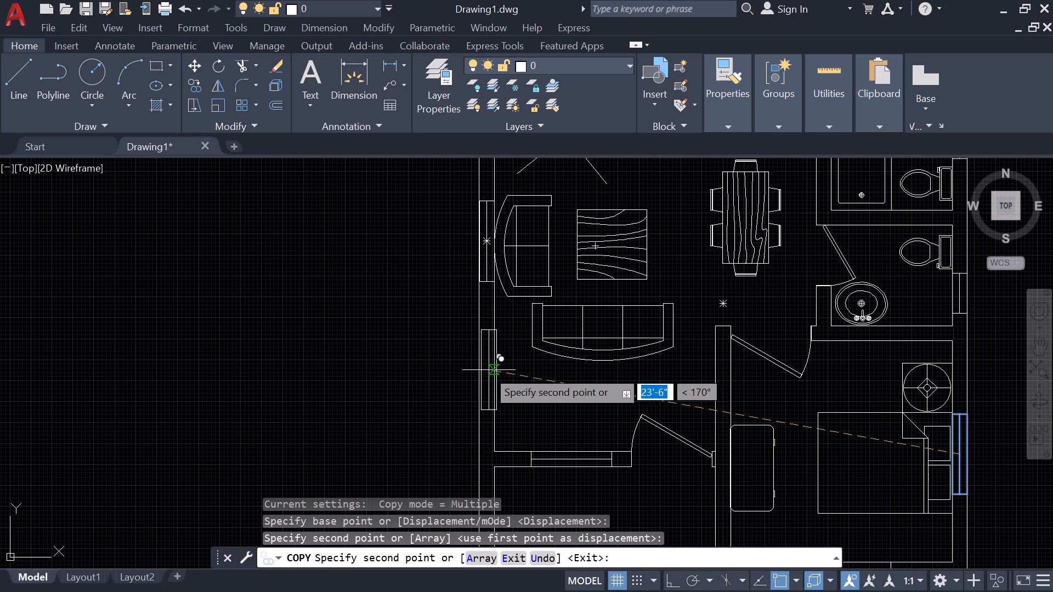
pyautogui.click(487, 370)
pyautogui.press('Escape')
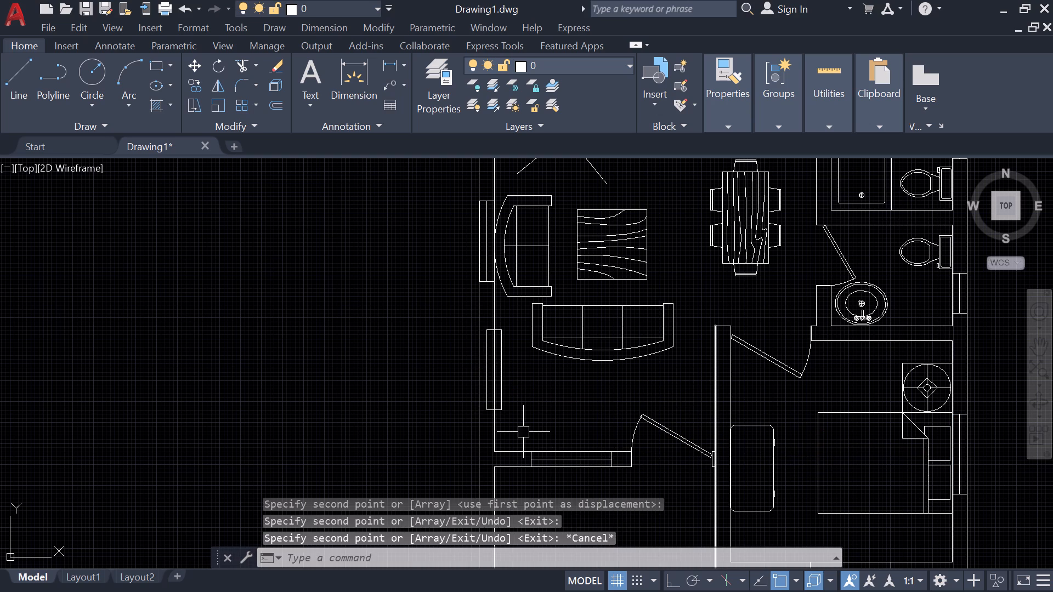
# Move the lower left-wall window and its centre line sideways from its lower inner corner onto the wall's inner face line.
pyautogui.scroll(4, 500, 384)
pyautogui.click(500, 384)
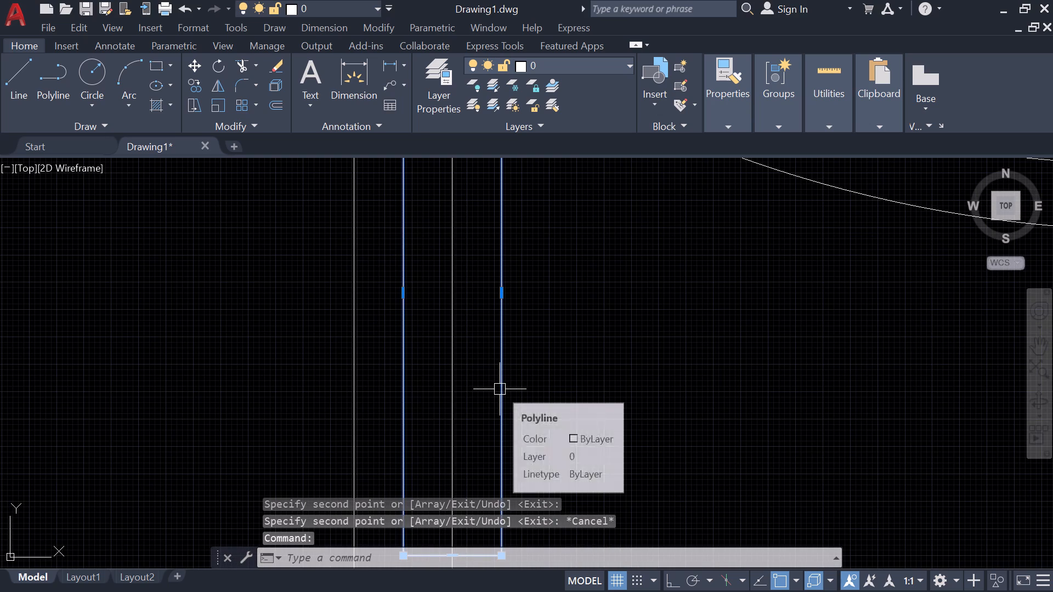
pyautogui.scroll(-2, 457, 378)
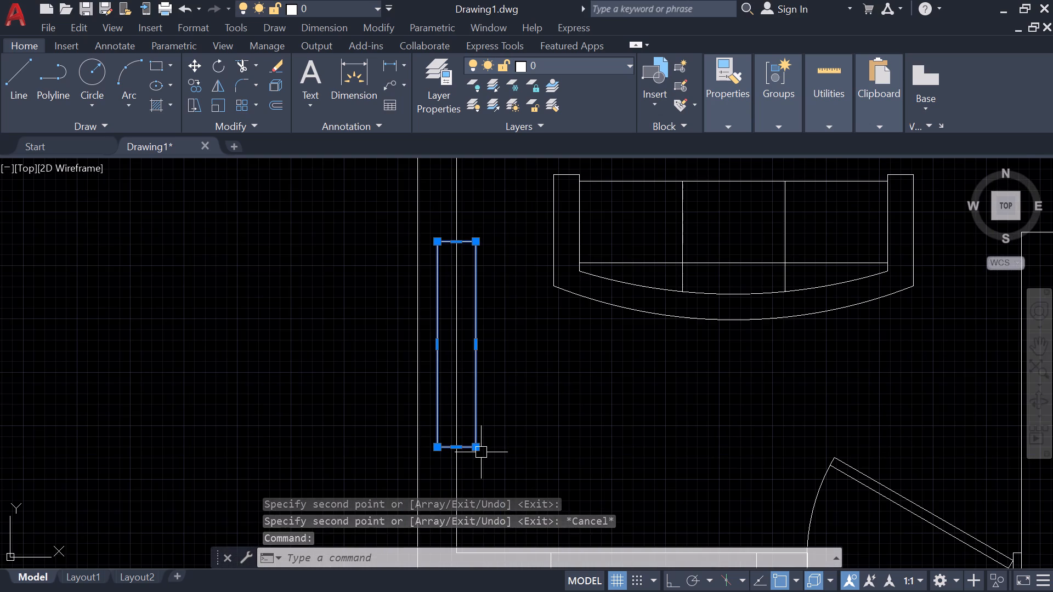
pyautogui.click(482, 456)
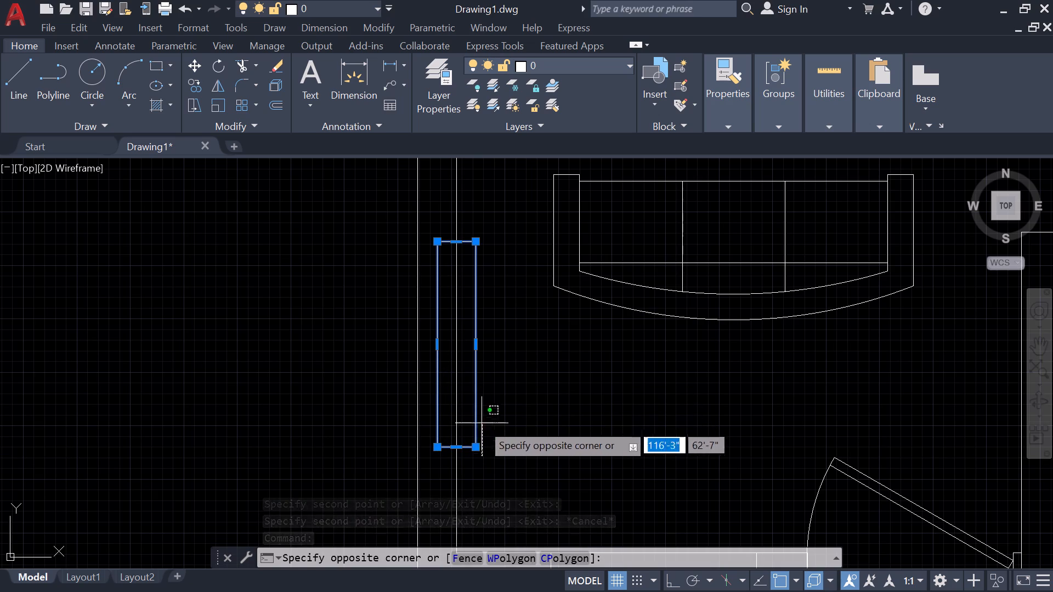
pyautogui.press('Escape')
pyautogui.click(433, 219)
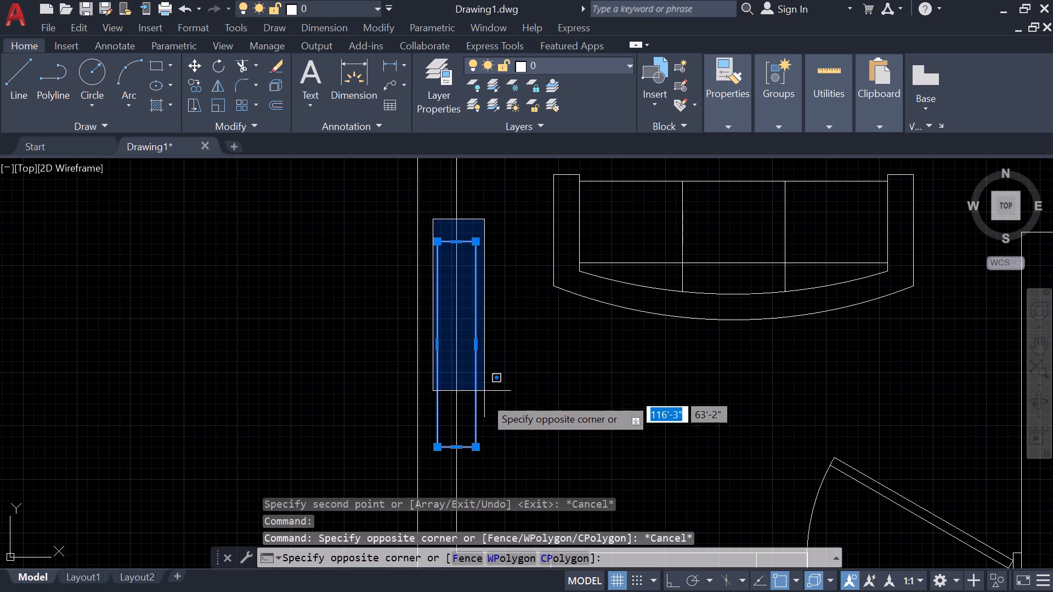
pyautogui.click(486, 468)
pyautogui.write('m')
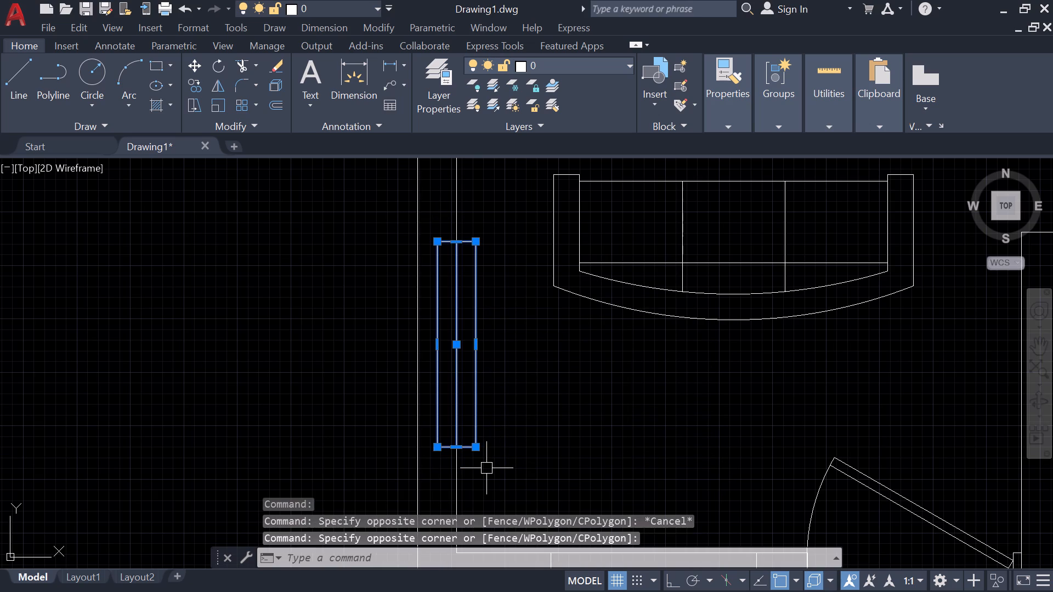
pyautogui.press('space')
pyautogui.click(480, 442)
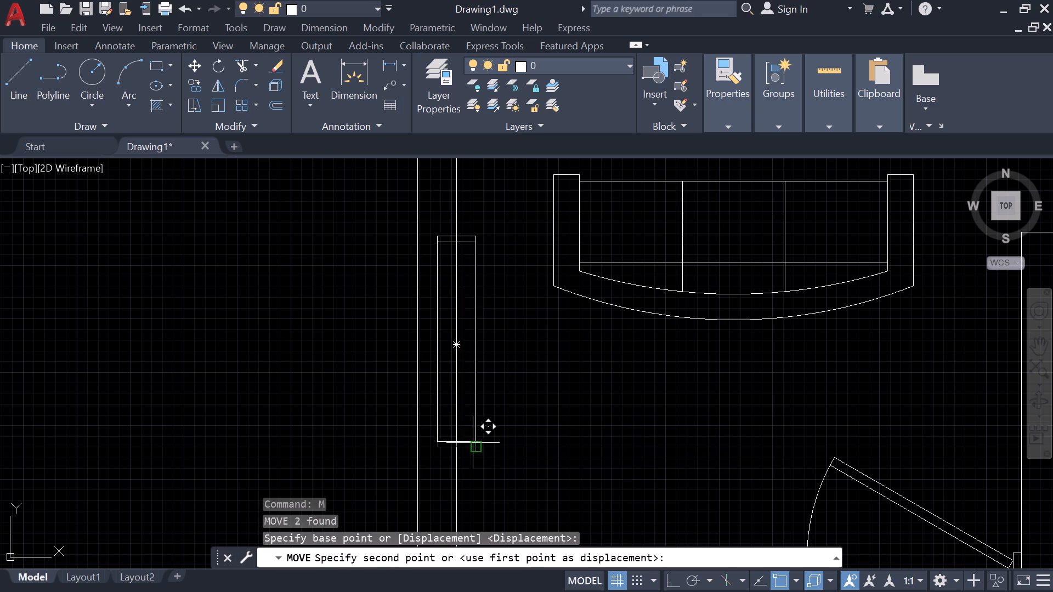
pyautogui.click(455, 443)
# Move the upper left-wall window and its centre line upward along the living room wall from behind the two-seat sofa.
pyautogui.scroll(-2, 500, 354)
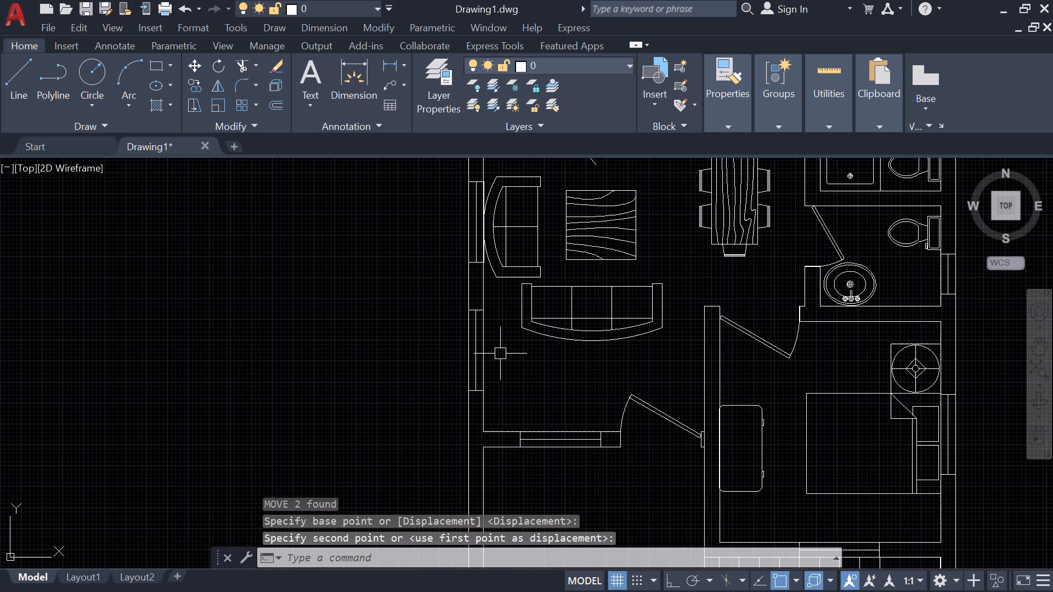
pyautogui.scroll(-1, 500, 354)
pyautogui.moveTo(400, 297); pyautogui.dragTo(398, 301, button='middle')
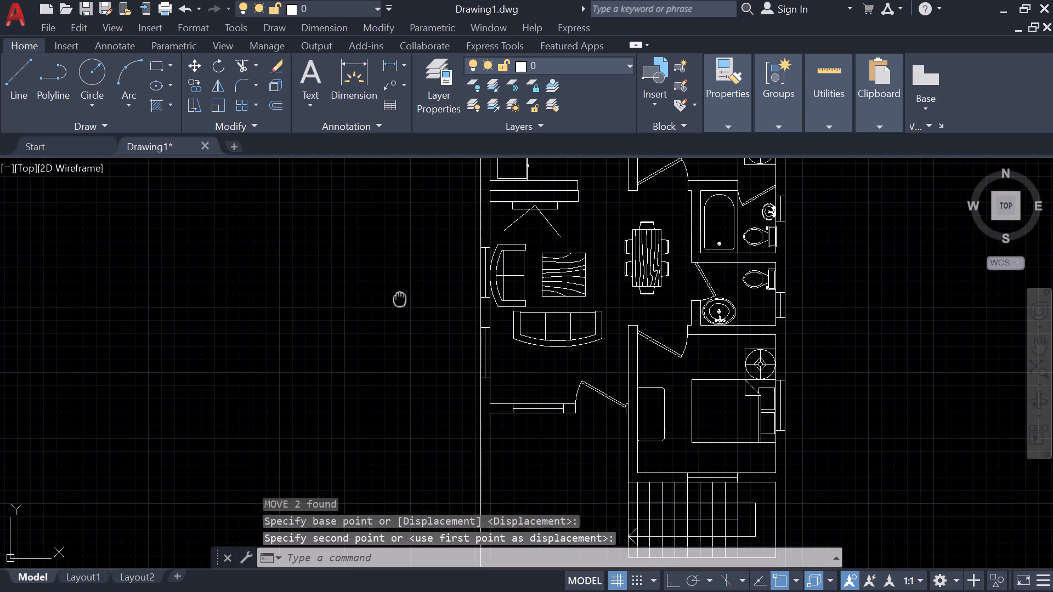
pyautogui.moveTo(398, 301); pyautogui.dragTo(382, 354, button='middle')
pyautogui.scroll(4, 468, 330)
pyautogui.click(467, 499)
pyautogui.click(452, 433)
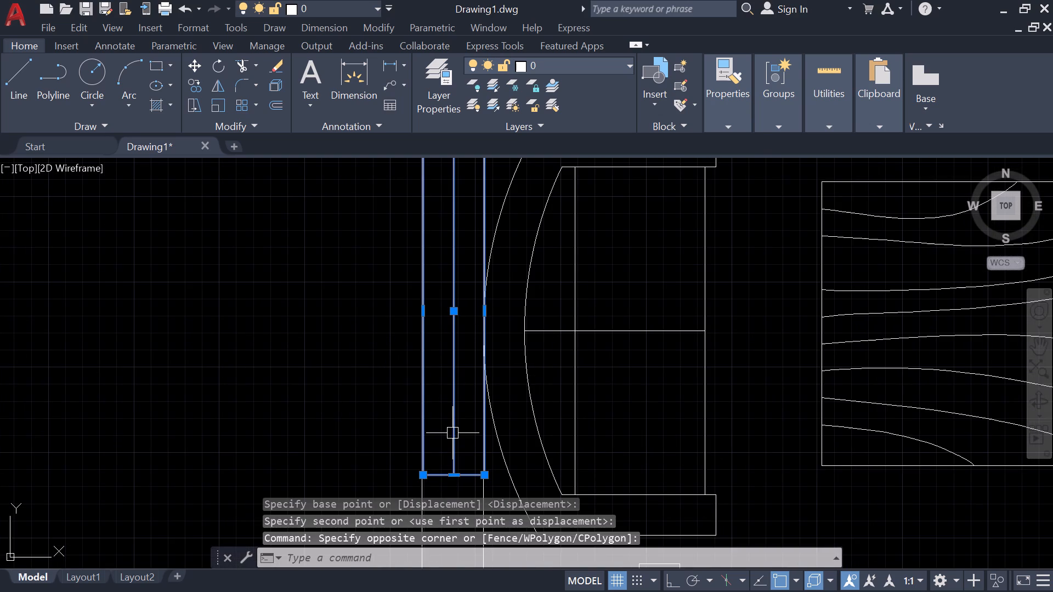
pyautogui.write('m')
pyautogui.press('space')
pyautogui.moveTo(446, 285); pyautogui.dragTo(446, 334, button='middle')
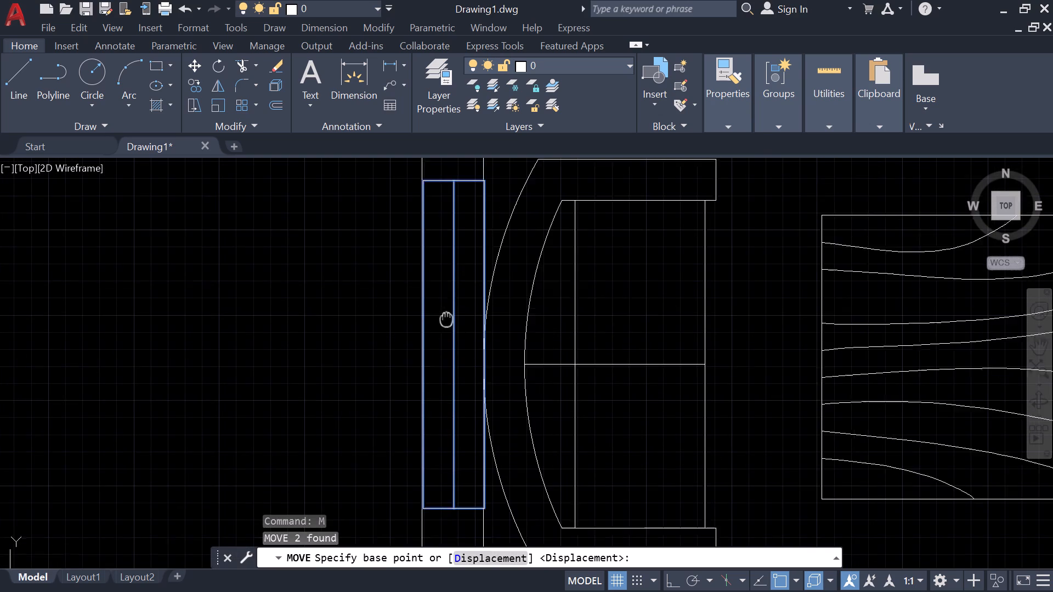
pyautogui.moveTo(446, 334); pyautogui.dragTo(440, 502, button='middle')
pyautogui.click(449, 359)
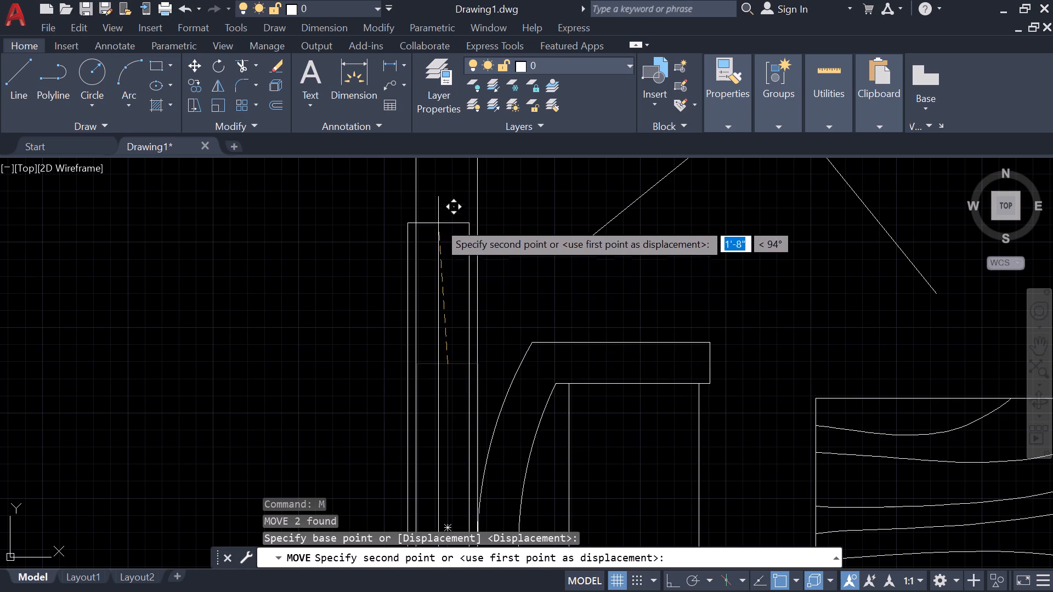
pyautogui.click(446, 197)
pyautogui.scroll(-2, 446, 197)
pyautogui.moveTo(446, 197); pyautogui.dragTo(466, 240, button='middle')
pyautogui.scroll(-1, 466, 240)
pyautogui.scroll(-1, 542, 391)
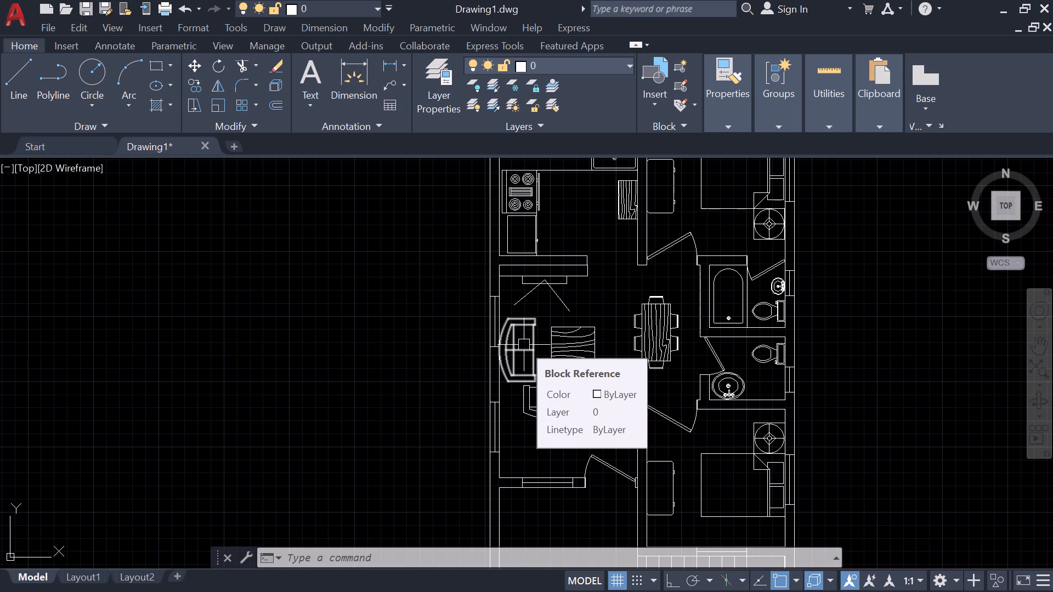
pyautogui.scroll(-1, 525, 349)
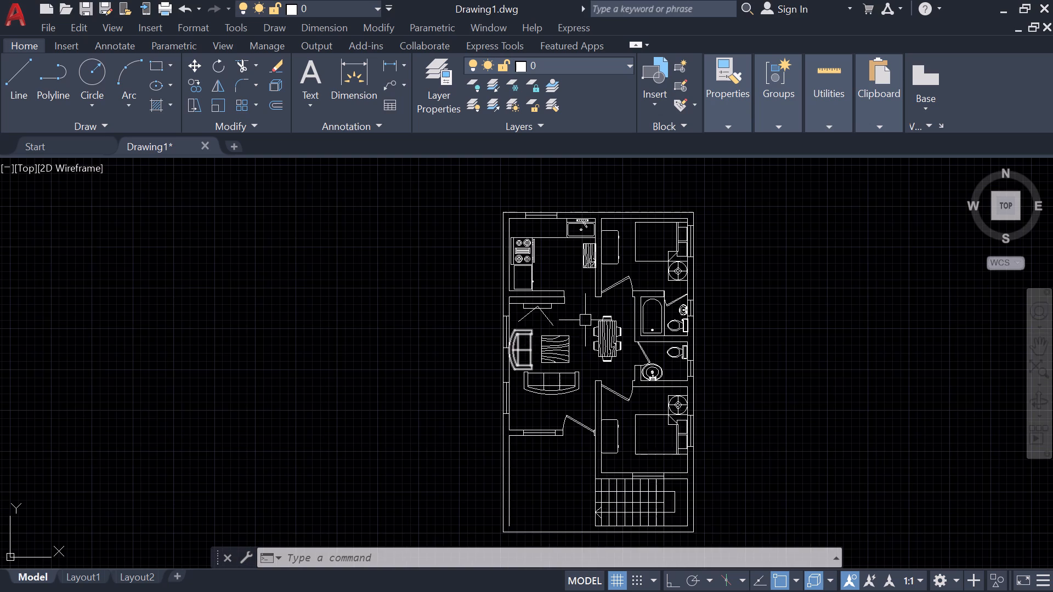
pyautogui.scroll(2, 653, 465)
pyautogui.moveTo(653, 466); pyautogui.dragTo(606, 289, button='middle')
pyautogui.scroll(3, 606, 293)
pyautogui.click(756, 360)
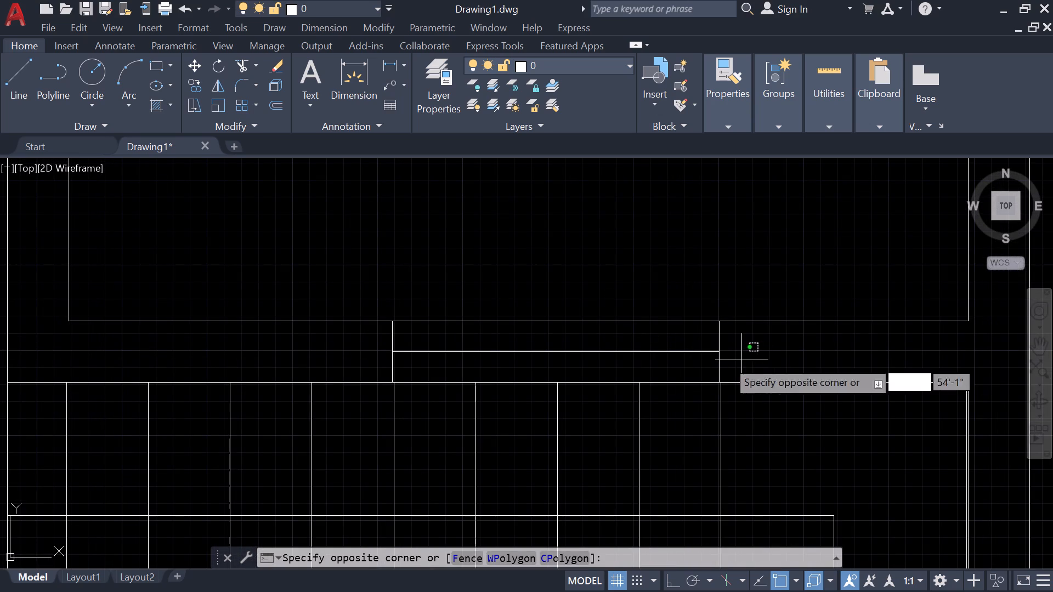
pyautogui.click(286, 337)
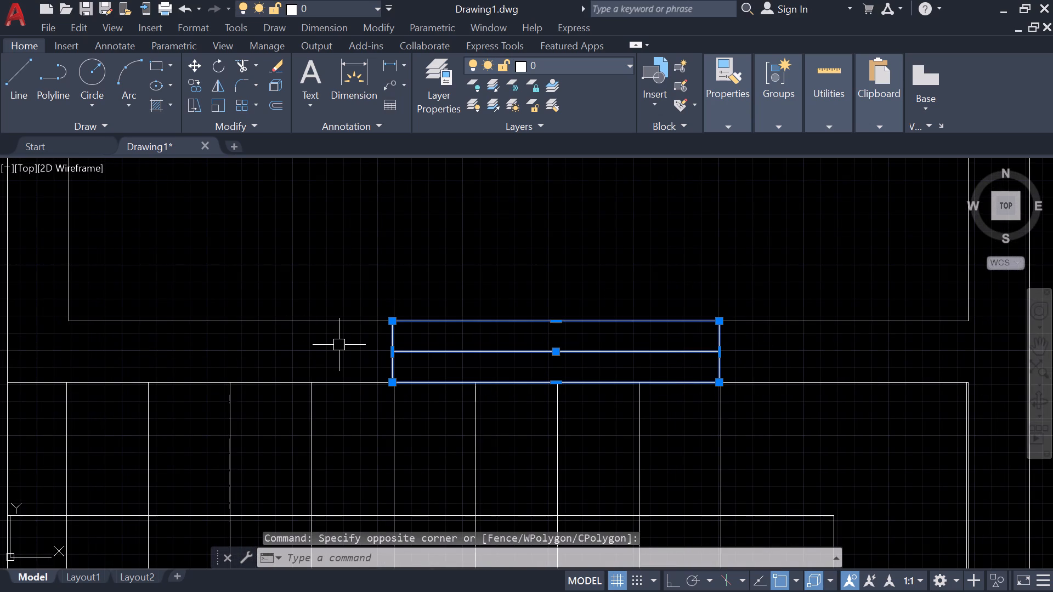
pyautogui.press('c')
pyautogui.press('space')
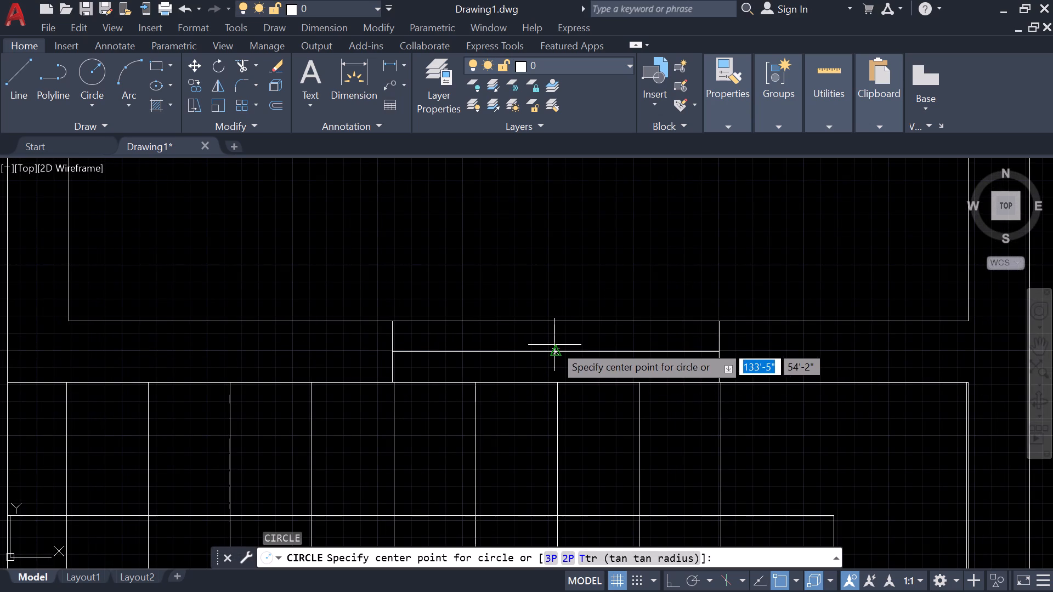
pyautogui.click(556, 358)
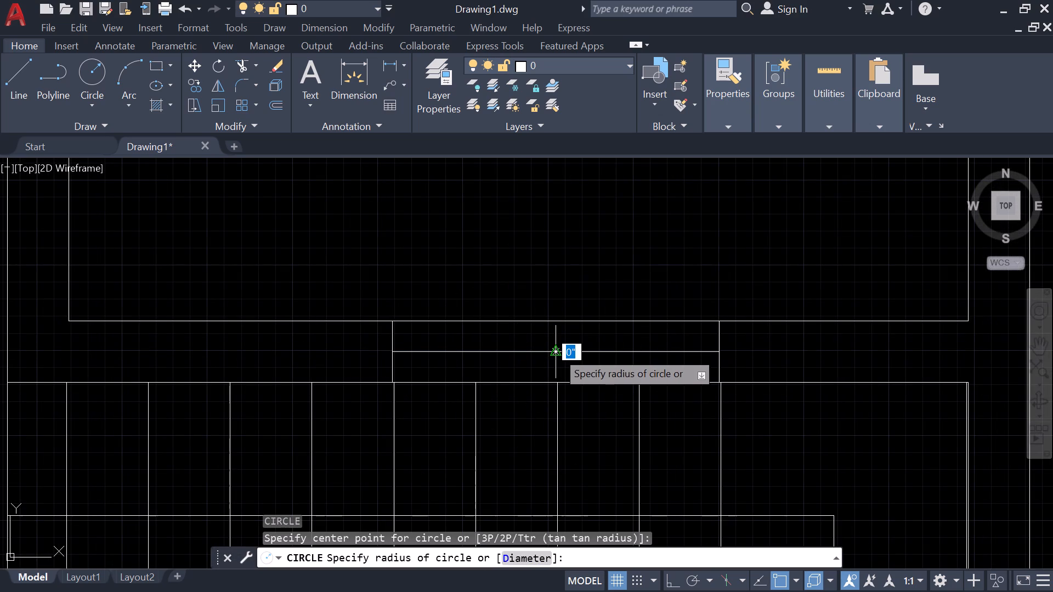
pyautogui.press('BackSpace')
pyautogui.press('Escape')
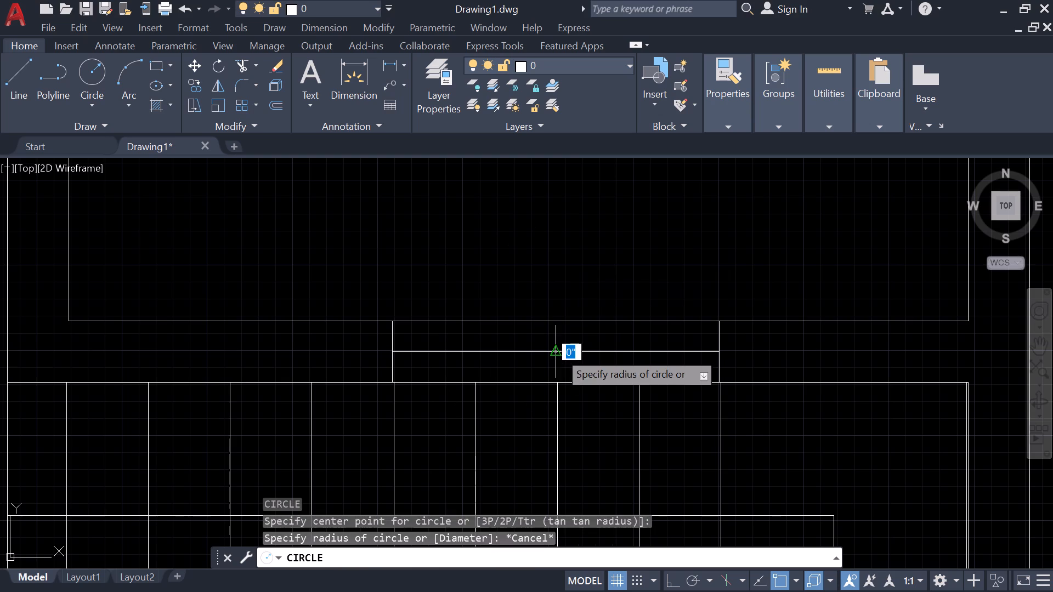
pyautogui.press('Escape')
# Copy the window between the lower bedroom and the stairs, with its centre line, from its centre into the upper bedroom's top wall.
pyautogui.click(740, 367)
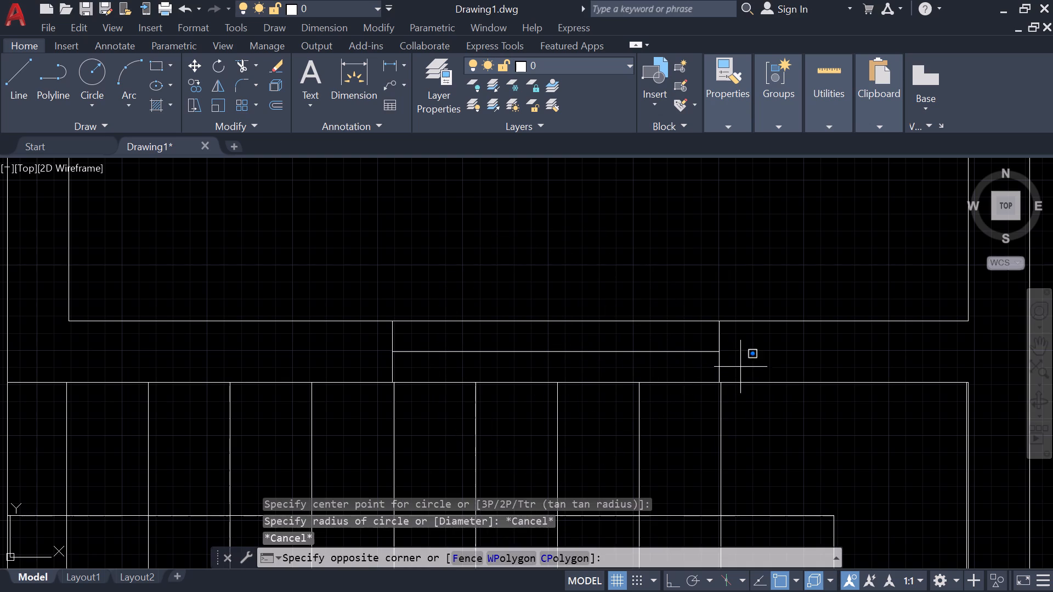
pyautogui.click(377, 337)
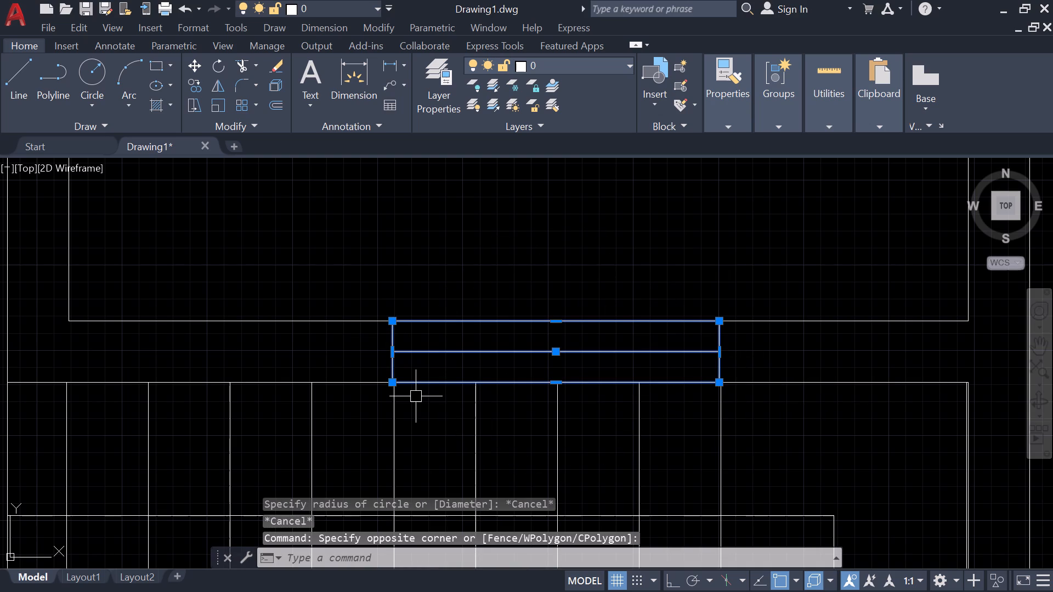
pyautogui.write('co')
pyautogui.press('space')
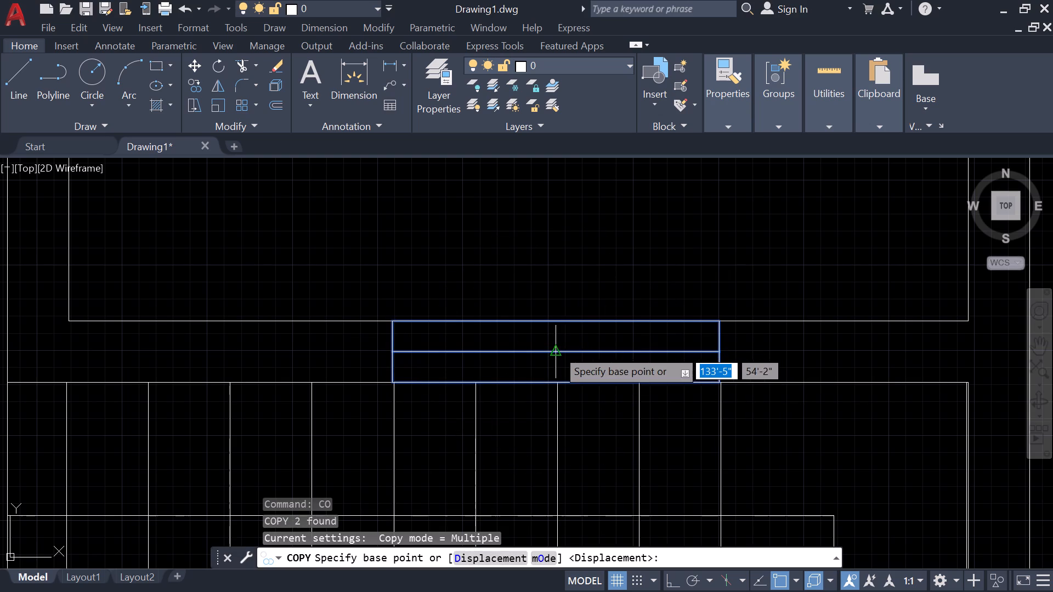
pyautogui.click(557, 349)
pyautogui.scroll(-2, 546, 234)
pyautogui.moveTo(558, 212); pyautogui.dragTo(534, 478, button='middle')
pyautogui.moveTo(571, 272); pyautogui.dragTo(524, 541, button='middle')
pyautogui.scroll(-2, 484, 457)
pyautogui.scroll(4, 465, 182)
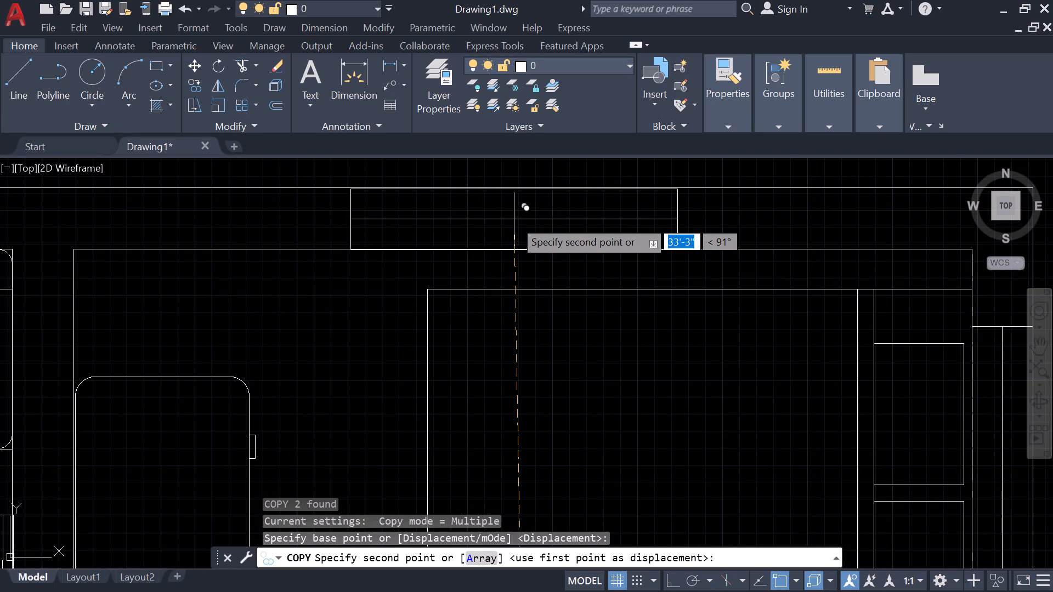
pyautogui.click(518, 218)
pyautogui.press('Escape')
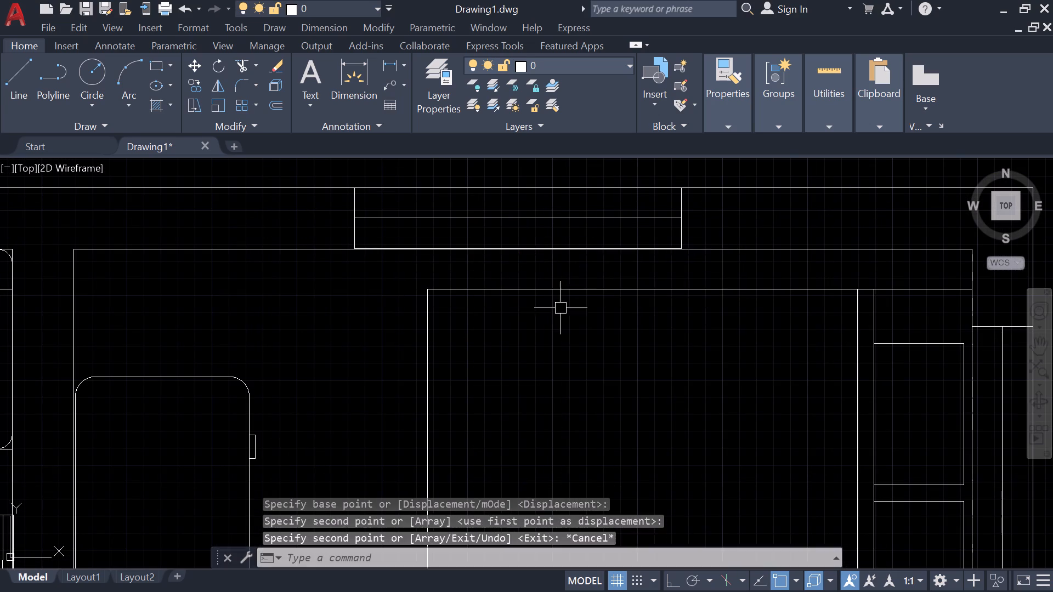
# Move the dining table set about 1'-10" up and to the left, away from the bathrooms, using its grip.
pyautogui.scroll(-7, 553, 326)
pyautogui.moveTo(517, 355); pyautogui.dragTo(552, 134, button='middle')
pyautogui.scroll(2, 508, 338)
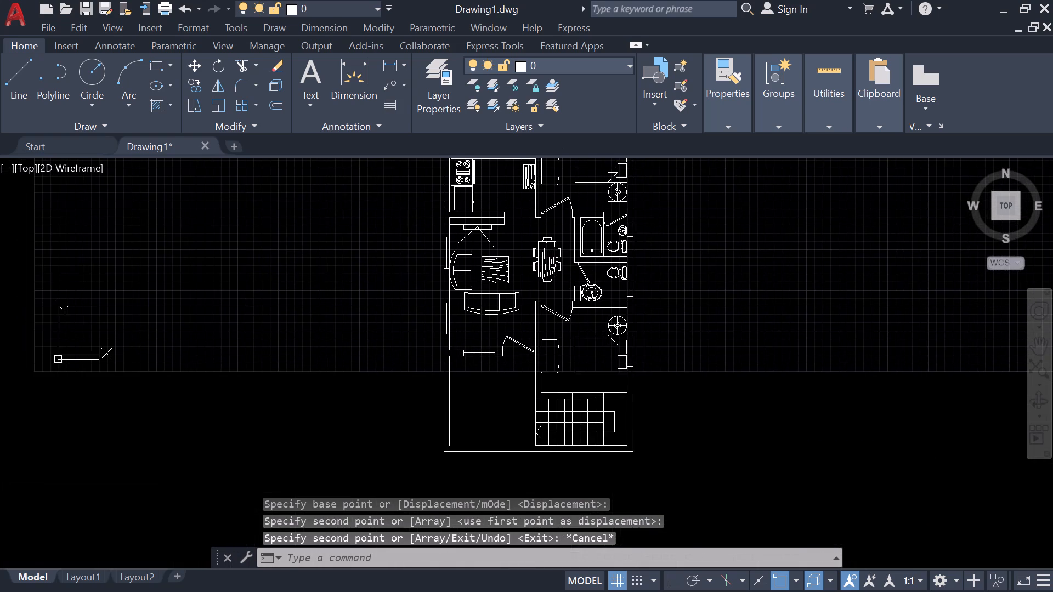
pyautogui.moveTo(557, 374); pyautogui.dragTo(557, 419, button='middle')
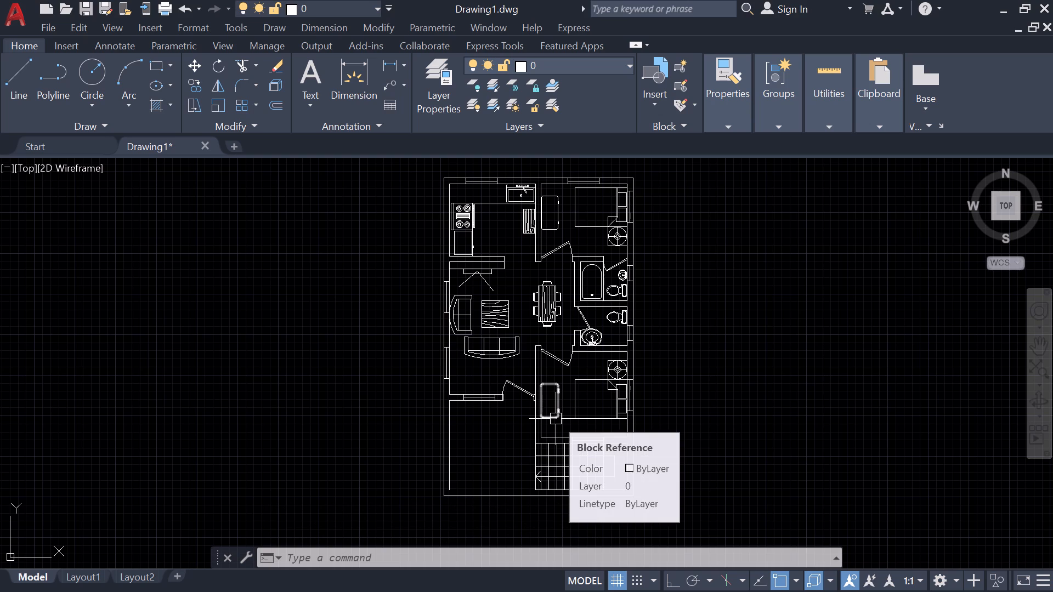
pyautogui.click(537, 323)
pyautogui.click(550, 303)
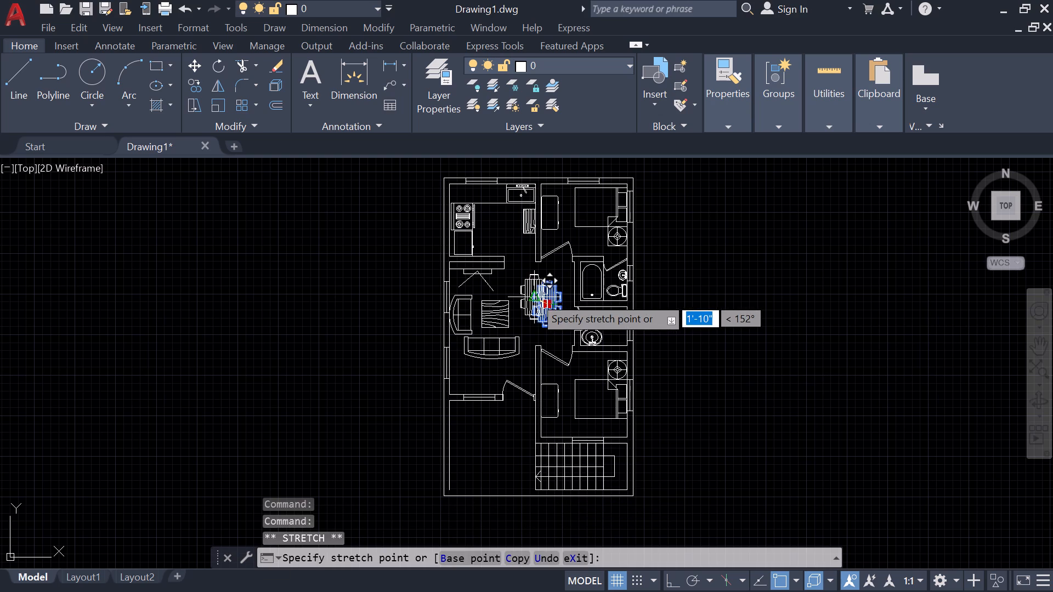
pyautogui.click(534, 297)
# Move the wooden coffee table about 9" closer to the two-seat sofa by its upper-left corner grip and clear the selection.
pyautogui.click(508, 310)
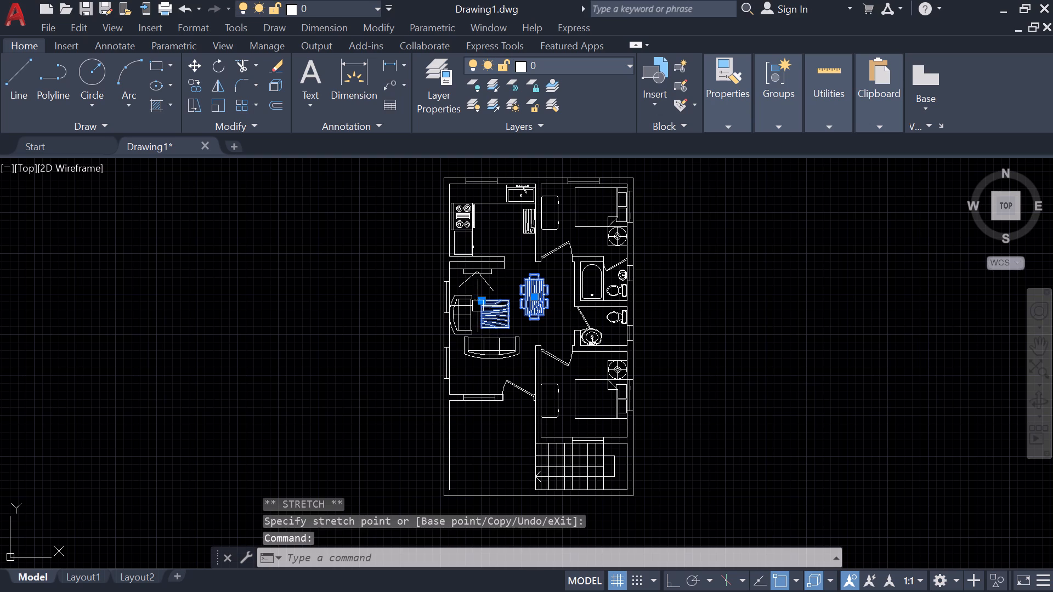
pyautogui.click(493, 320)
pyautogui.click(479, 303)
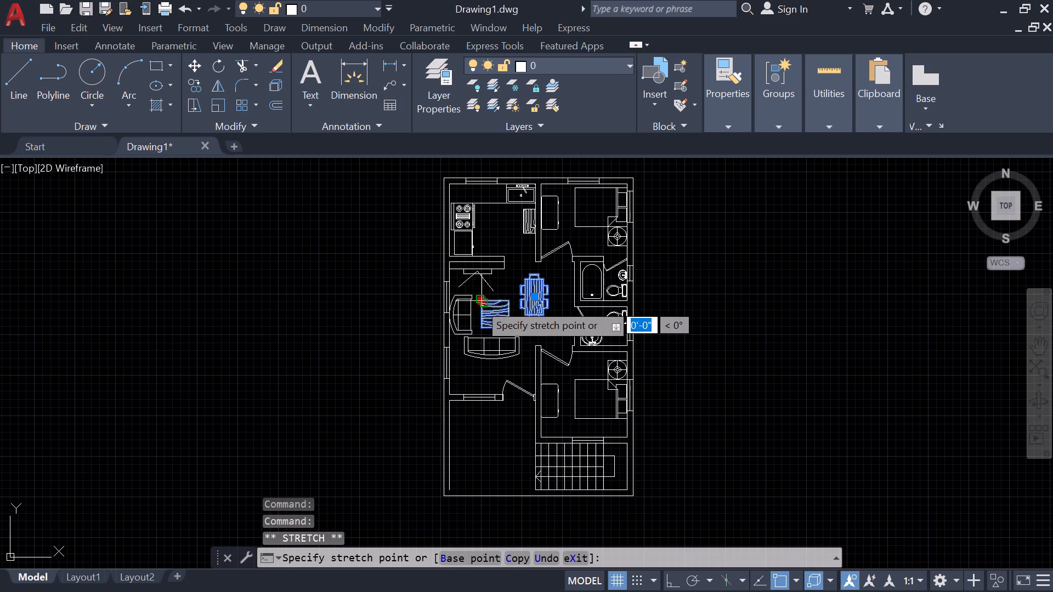
pyautogui.scroll(5, 475, 306)
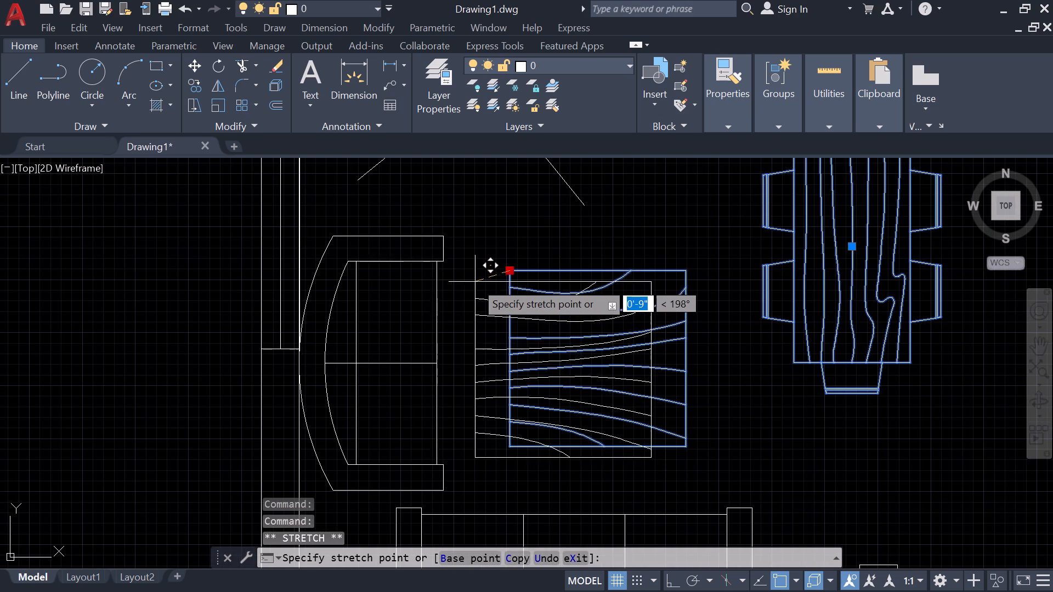
pyautogui.click(475, 279)
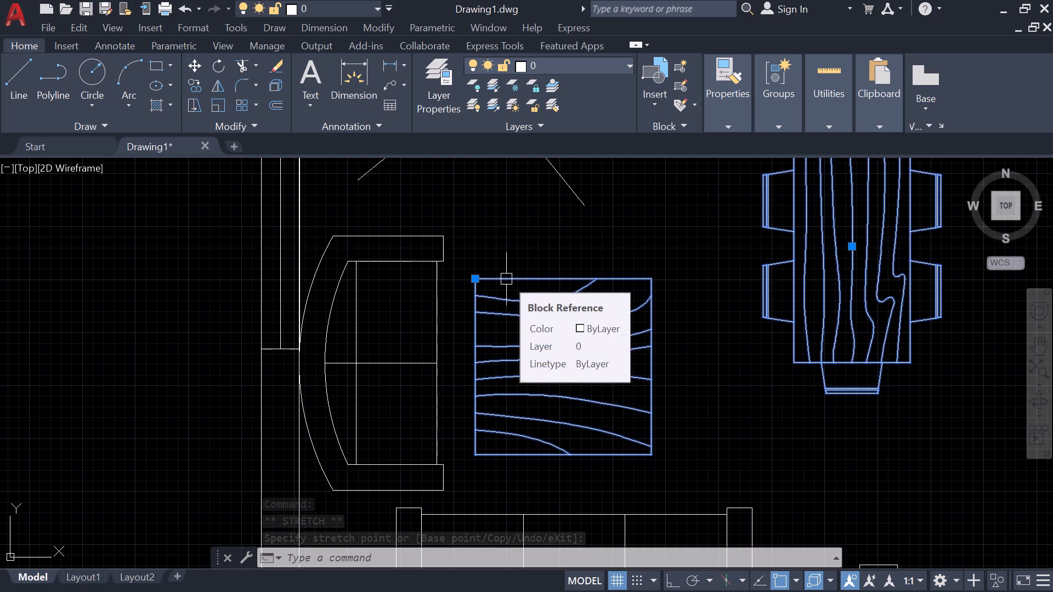
pyautogui.scroll(-3, 506, 279)
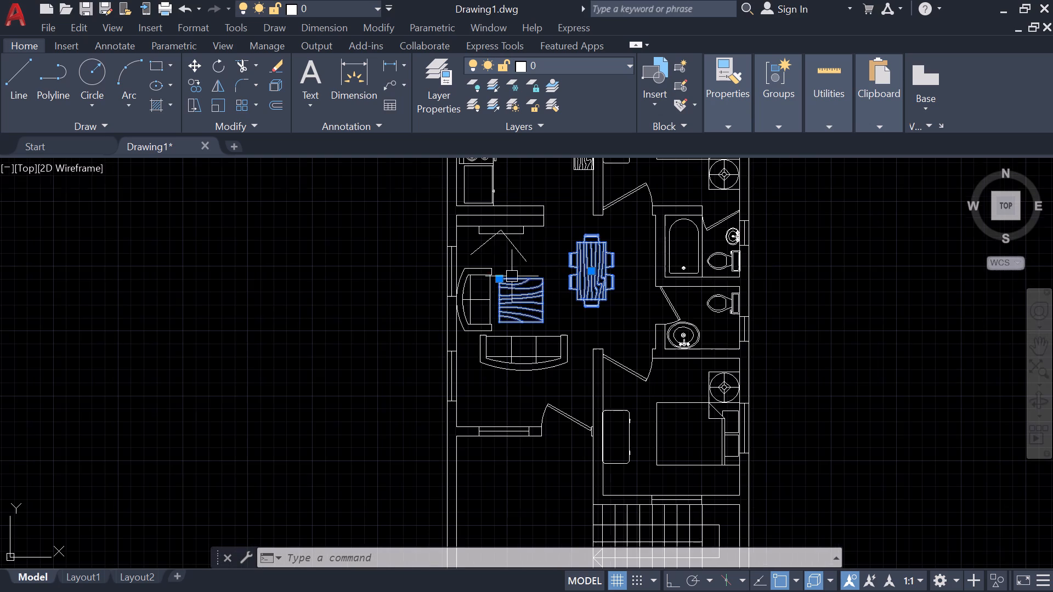
pyautogui.press('Escape')
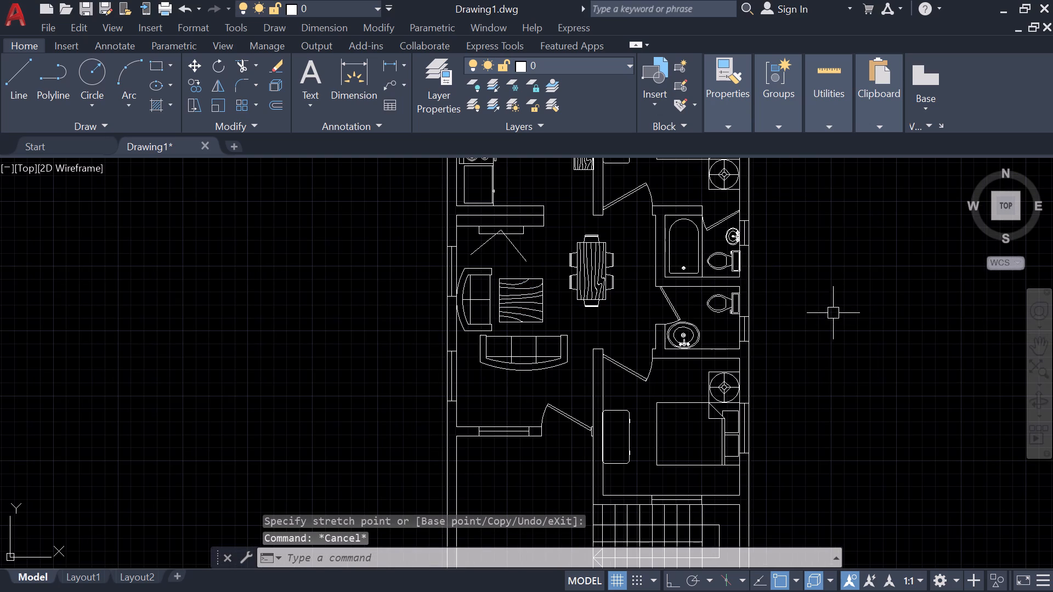
pyautogui.scroll(-1, 831, 313)
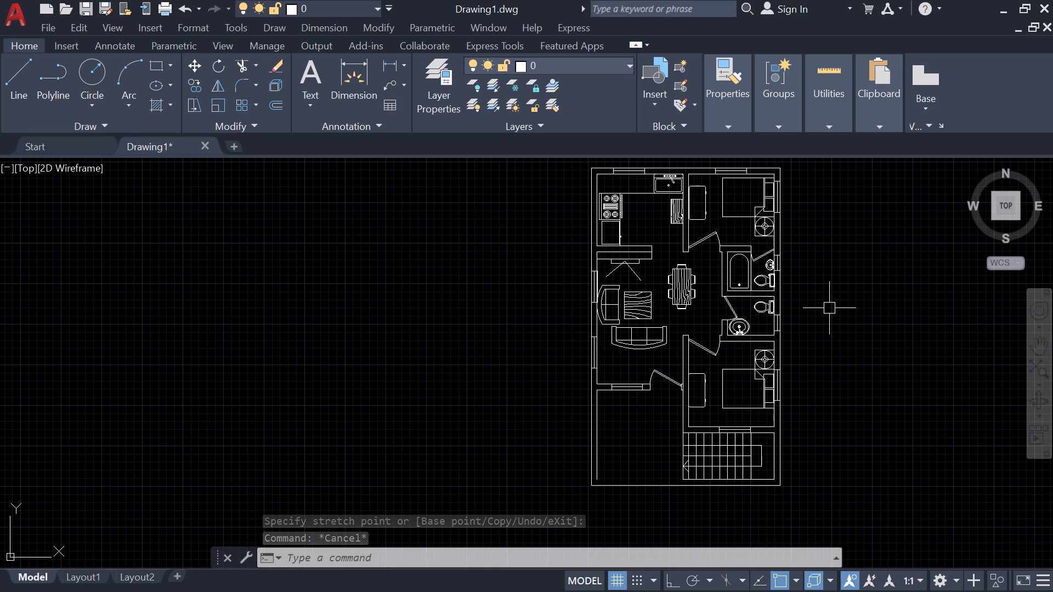
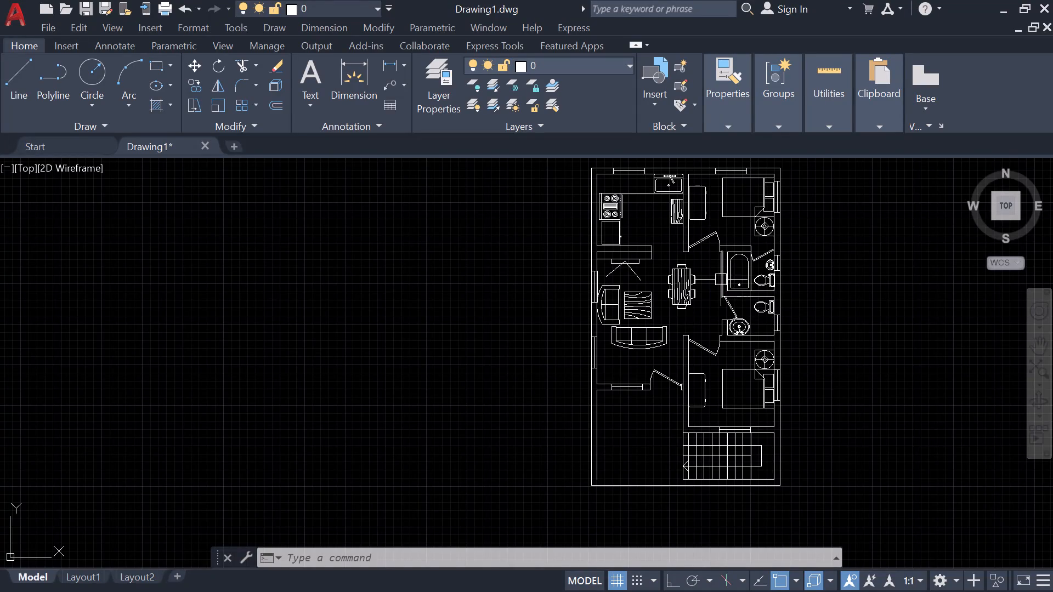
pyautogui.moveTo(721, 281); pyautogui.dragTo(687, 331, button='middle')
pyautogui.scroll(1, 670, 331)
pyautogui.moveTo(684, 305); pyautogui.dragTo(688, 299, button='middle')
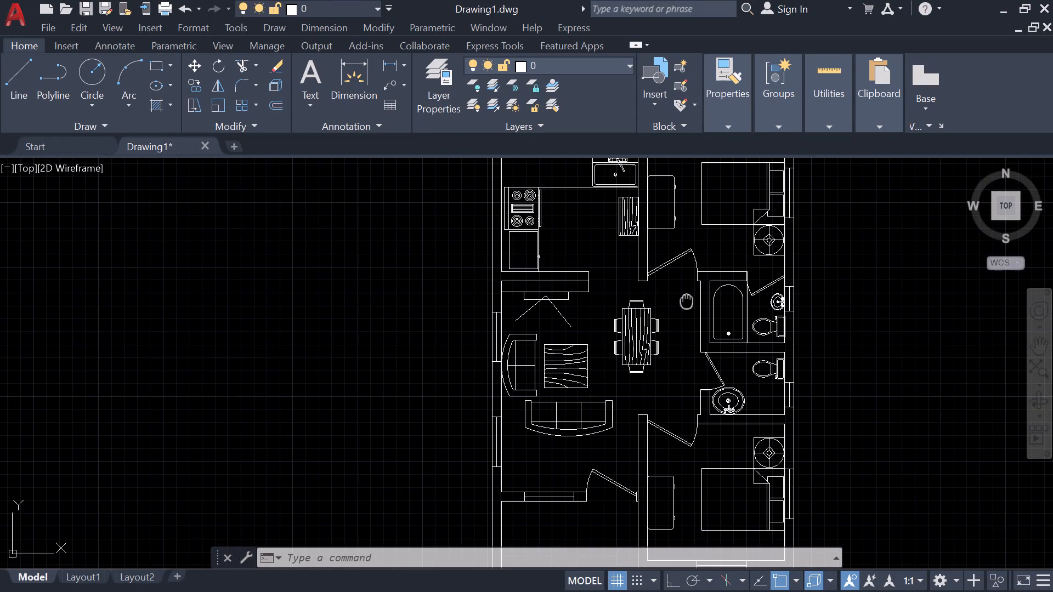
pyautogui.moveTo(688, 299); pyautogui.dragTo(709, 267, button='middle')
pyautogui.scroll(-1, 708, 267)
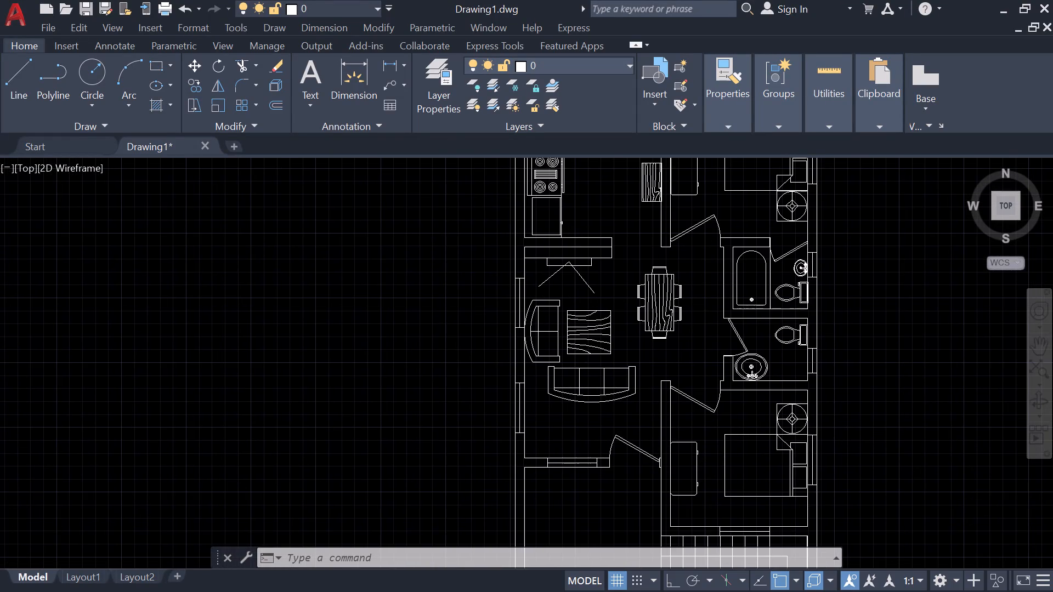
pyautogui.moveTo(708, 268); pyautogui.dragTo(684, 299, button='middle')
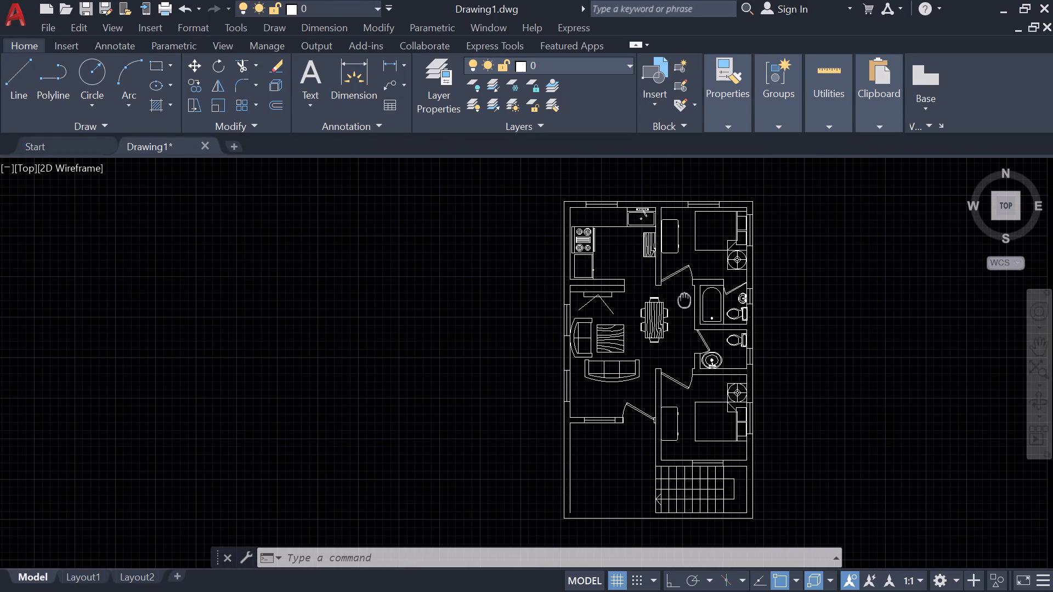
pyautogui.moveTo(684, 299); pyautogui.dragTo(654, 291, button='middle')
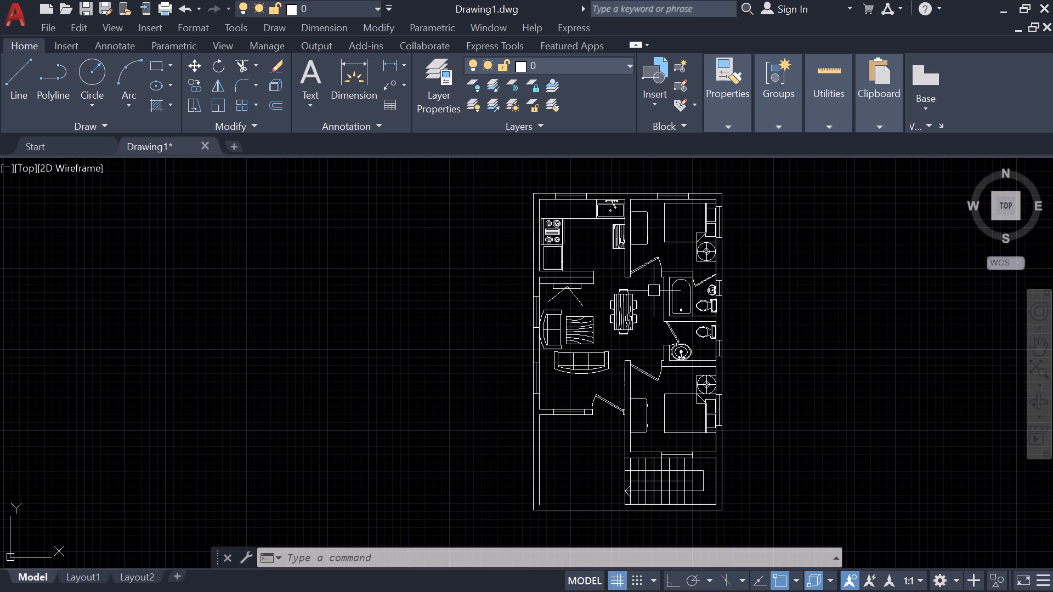
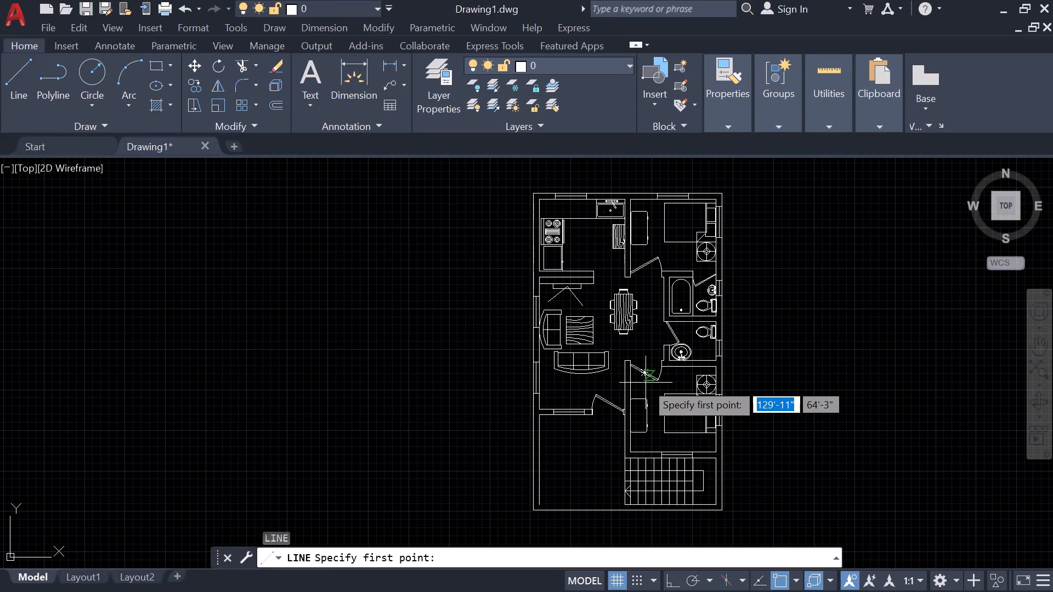
# Draw a short line across the outer side wall's thickness, continuing the outer face of the living room's front wall.
pyautogui.scroll(6, 541, 412)
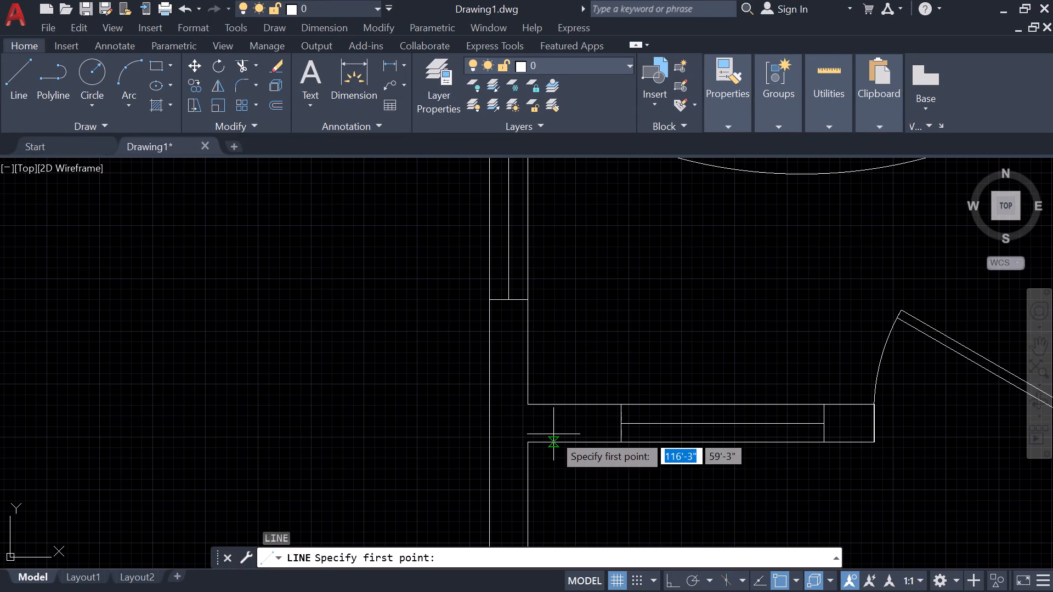
pyautogui.click(529, 439)
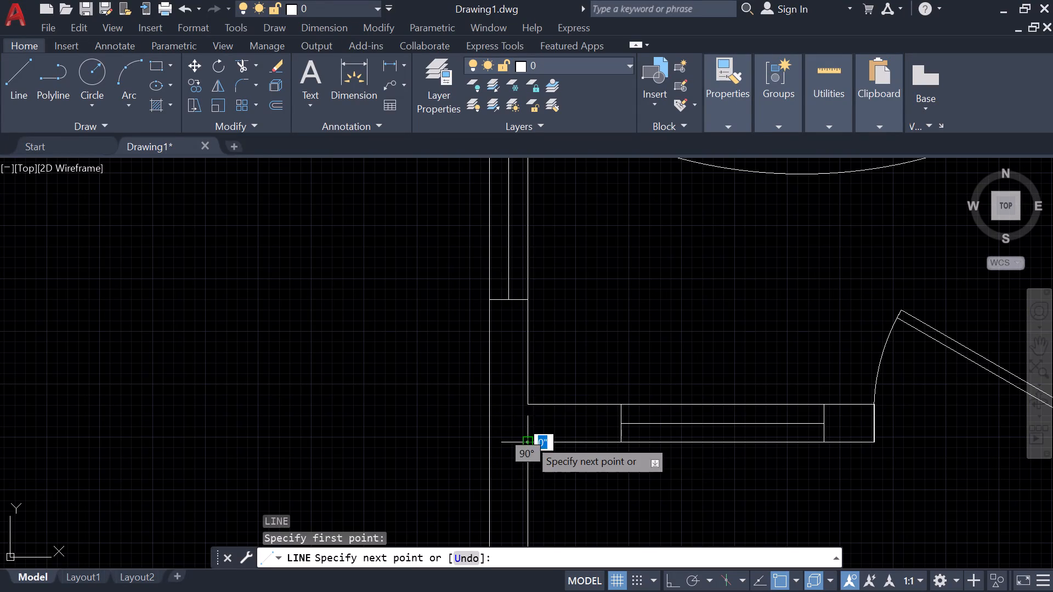
pyautogui.click(493, 439)
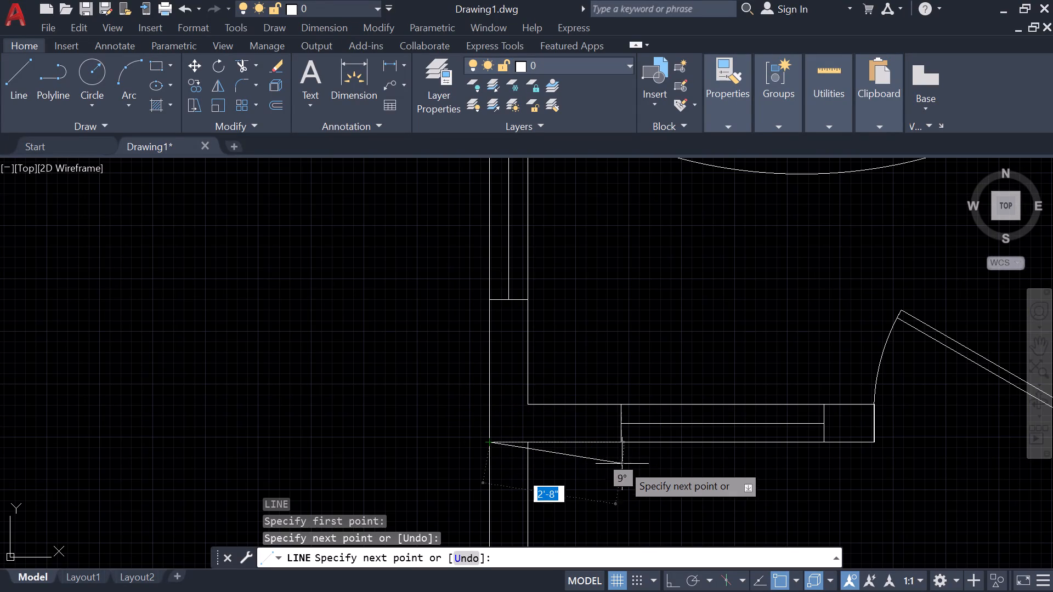
pyautogui.press('Escape')
# Draw a line from the staircase's bottom-left corner straight down to the building's outer front line.
pyautogui.scroll(-2, 635, 468)
pyautogui.moveTo(568, 448); pyautogui.dragTo(427, 261, button='middle')
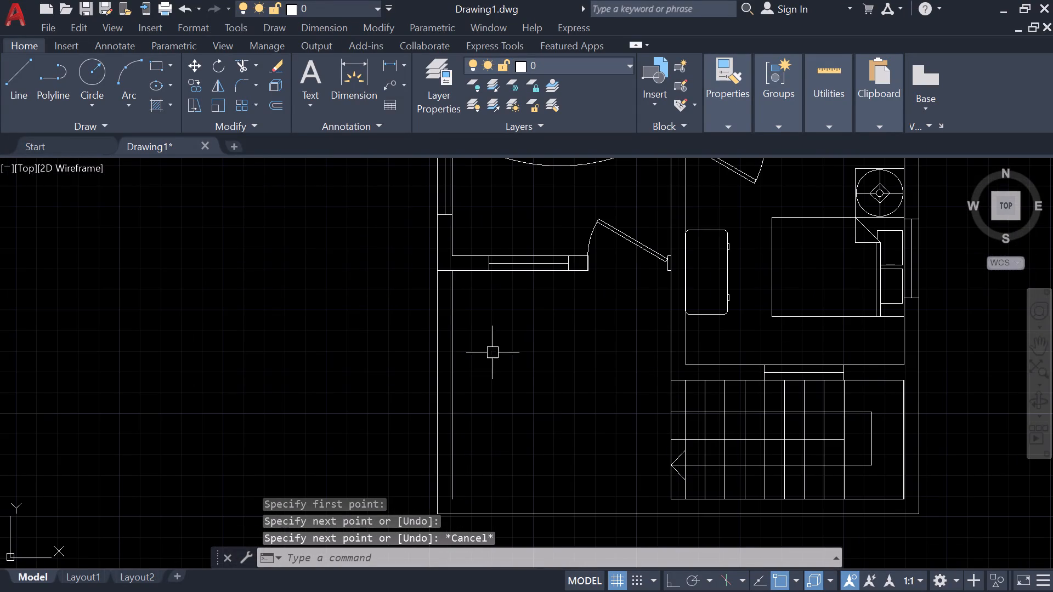
pyautogui.write('l')
pyautogui.press('space')
pyautogui.scroll(5, 677, 497)
pyautogui.click(608, 525)
pyautogui.scroll(-3, 608, 525)
pyautogui.moveTo(610, 523); pyautogui.dragTo(612, 339, button='middle')
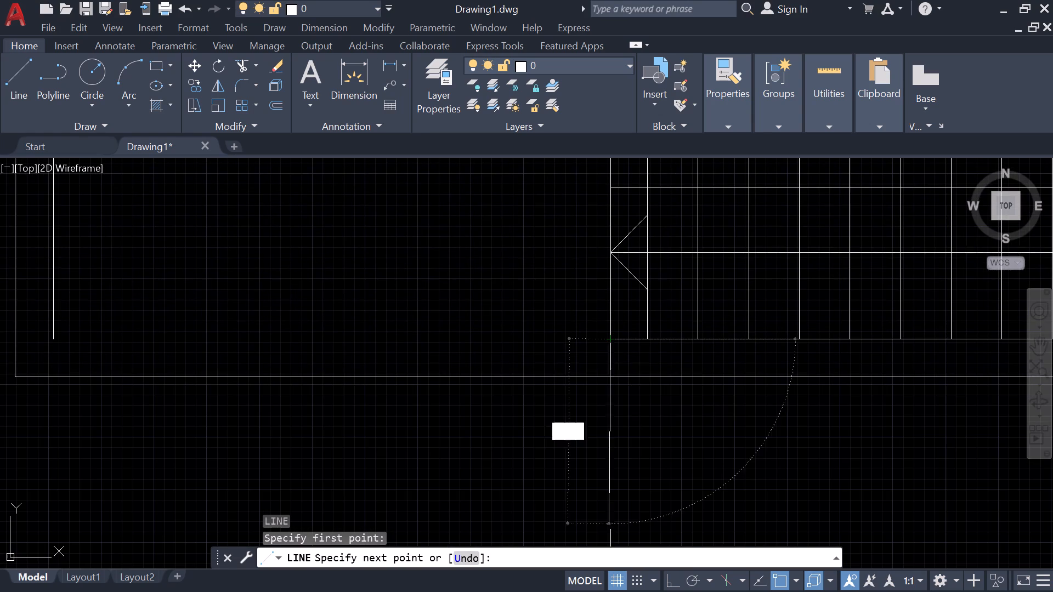
pyautogui.click(610, 374)
pyautogui.press('Escape')
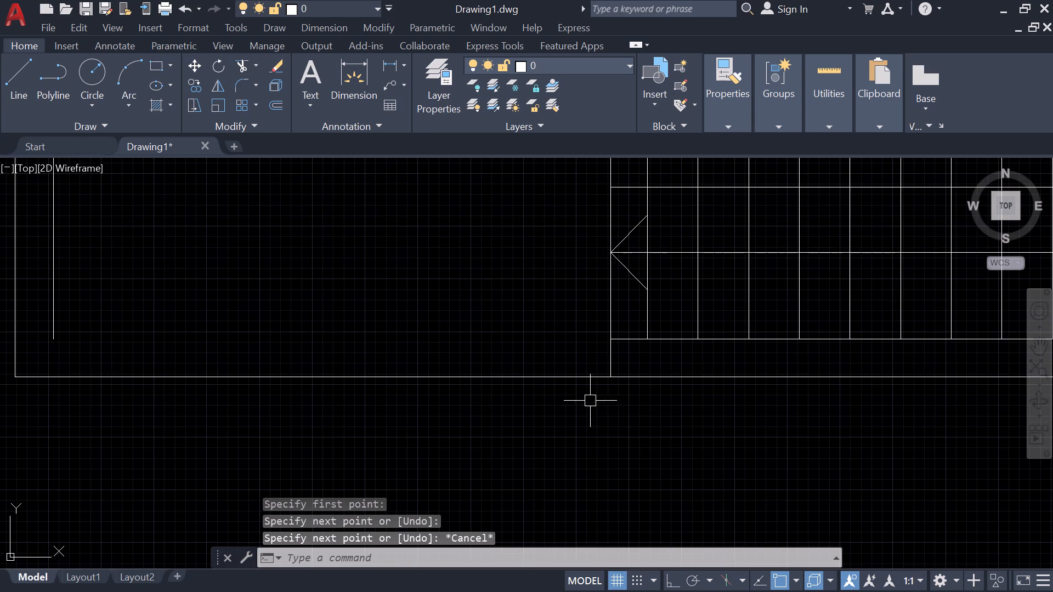
# Erase the inner vertical wall line along the open front area below the living room.
pyautogui.moveTo(426, 317); pyautogui.dragTo(452, 440, button='middle')
pyautogui.scroll(-4, 443, 414)
pyautogui.scroll(4, 421, 373)
pyautogui.moveTo(421, 374); pyautogui.dragTo(422, 376, button='middle')
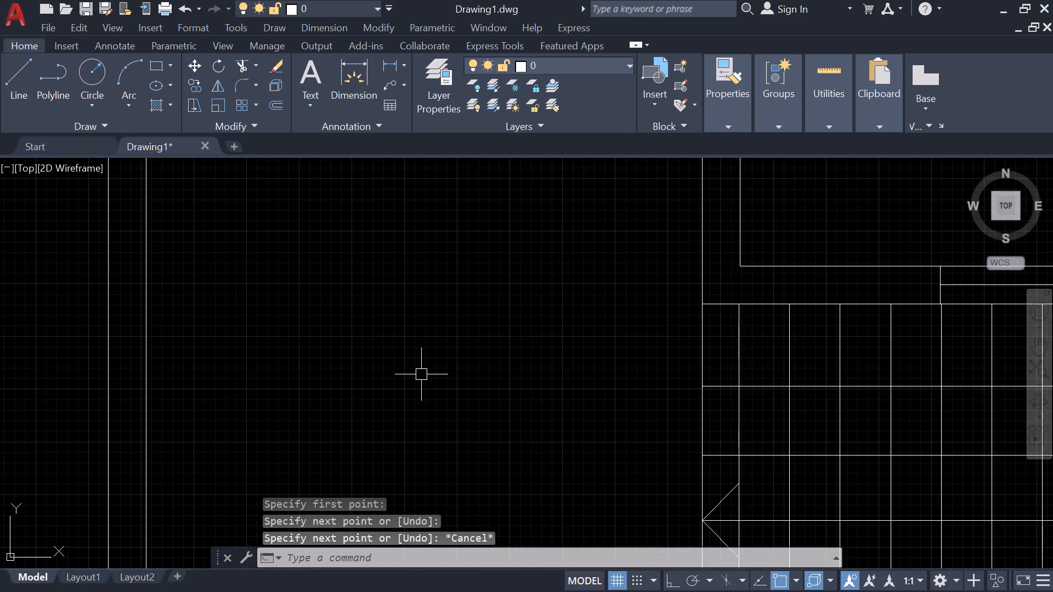
pyautogui.moveTo(422, 376); pyautogui.dragTo(549, 456, button='middle')
pyautogui.scroll(-1, 431, 390)
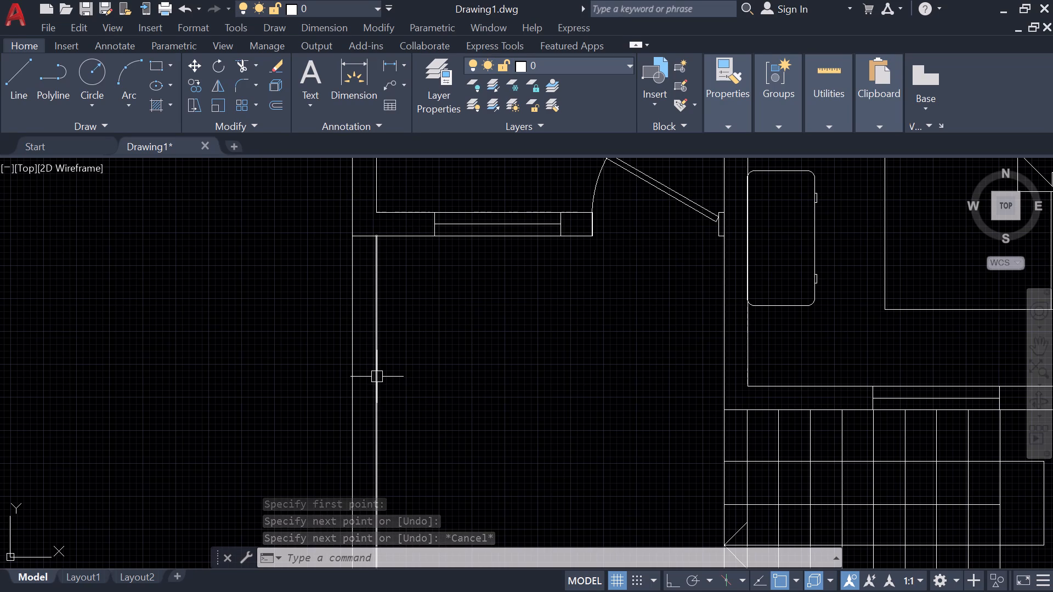
pyautogui.click(377, 377)
pyautogui.press('e')
pyautogui.hotkey('alt', 'space')
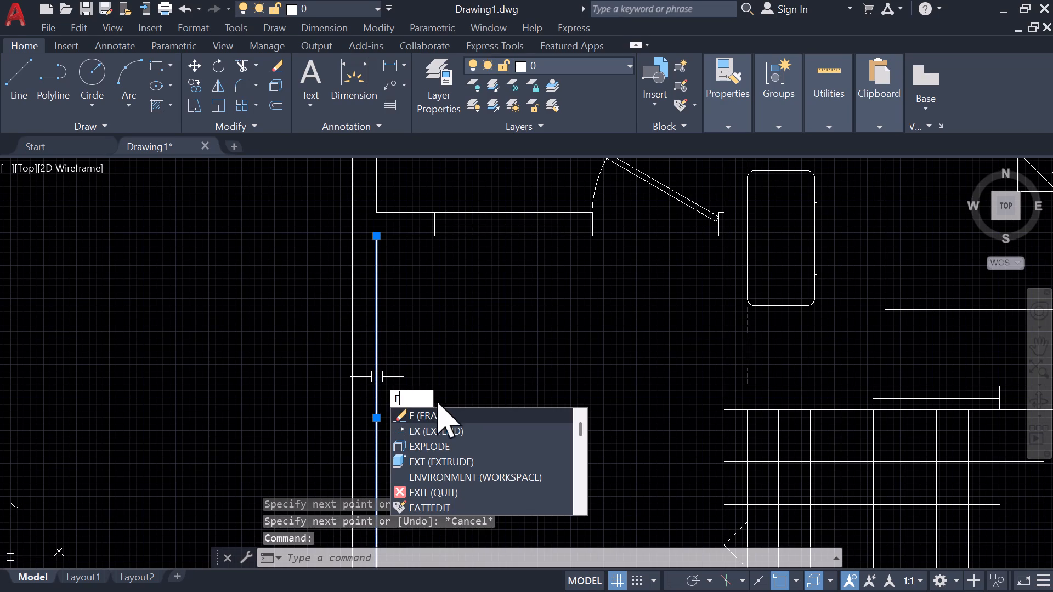
pyautogui.click(446, 409)
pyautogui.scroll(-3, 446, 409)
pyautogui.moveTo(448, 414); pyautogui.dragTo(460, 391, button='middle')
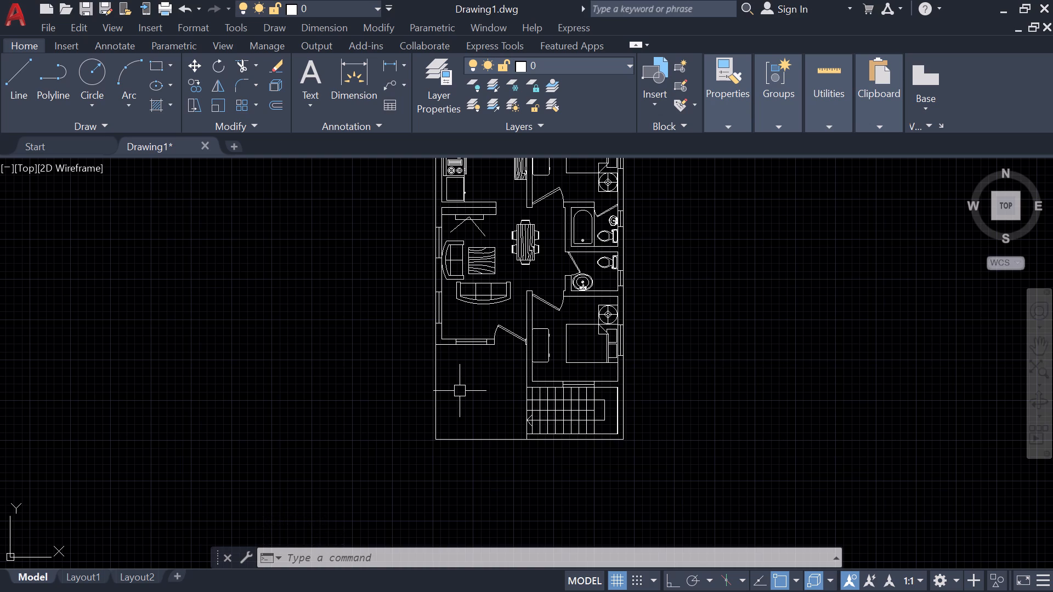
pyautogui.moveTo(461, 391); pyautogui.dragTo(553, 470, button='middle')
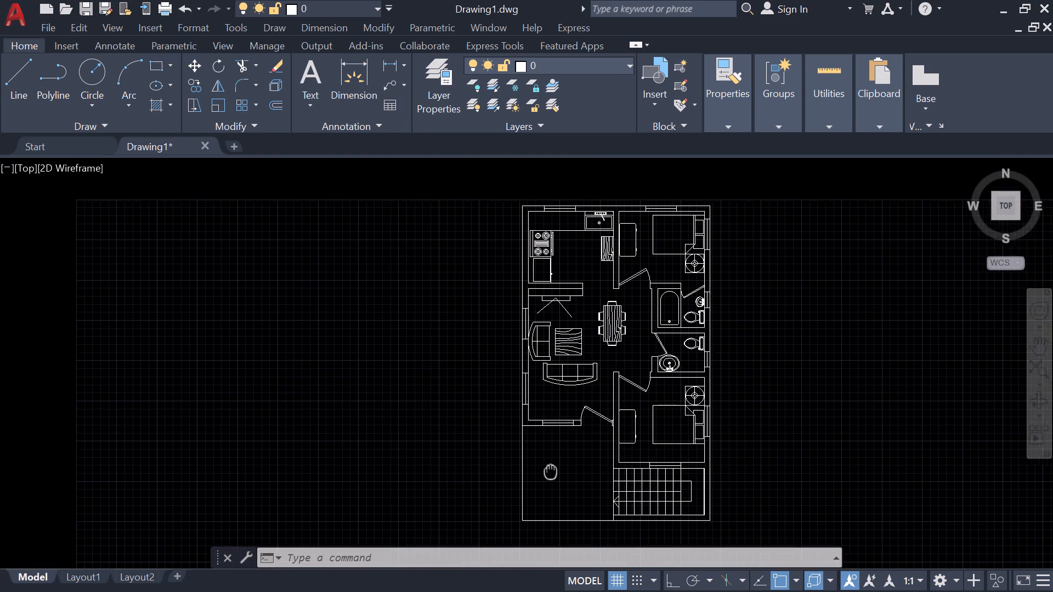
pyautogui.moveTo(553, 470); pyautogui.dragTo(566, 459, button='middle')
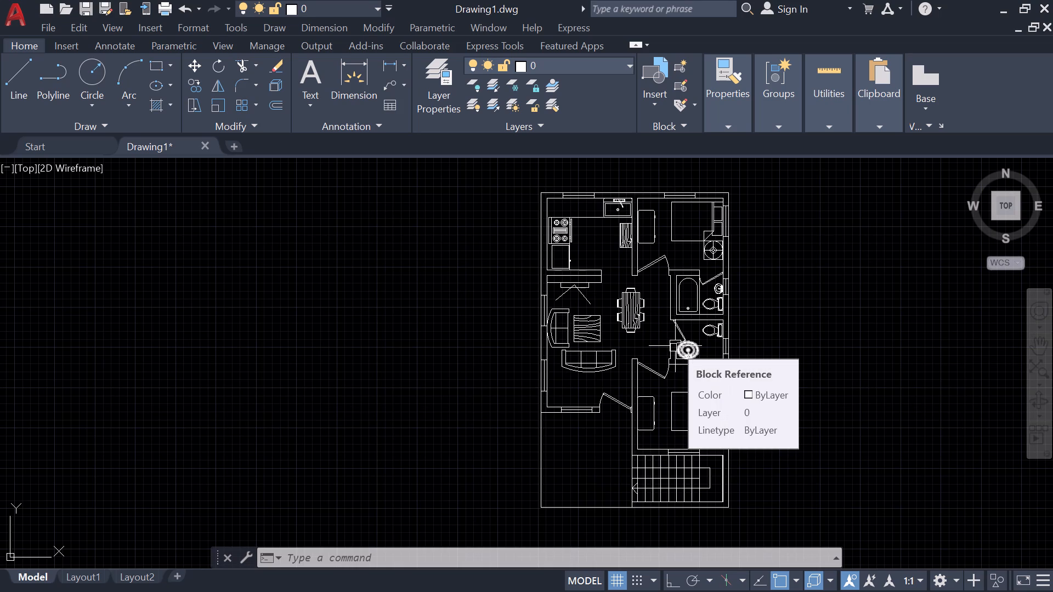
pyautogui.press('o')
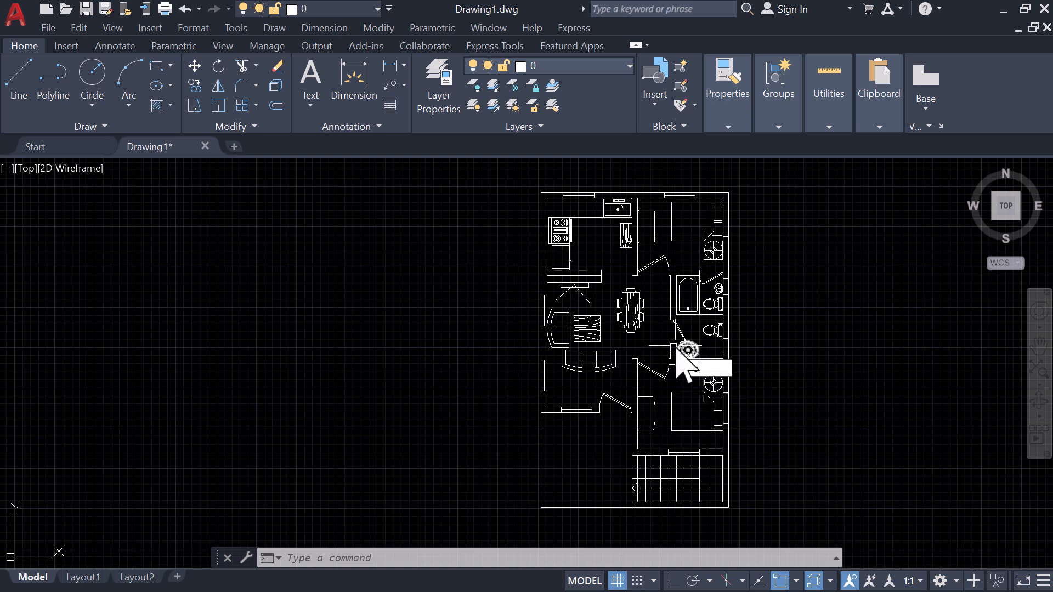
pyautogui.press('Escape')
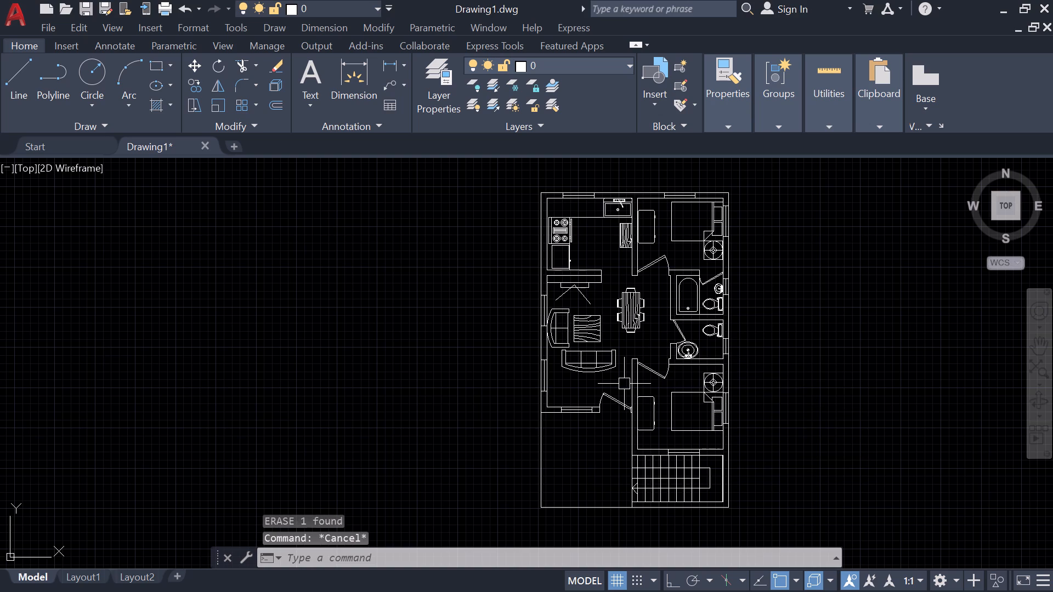
# Draw two 1' deep entrance steps outside the front door, about 5'-2" wide from the window edge to the bedroom wall.
pyautogui.write('l')
pyautogui.press('space')
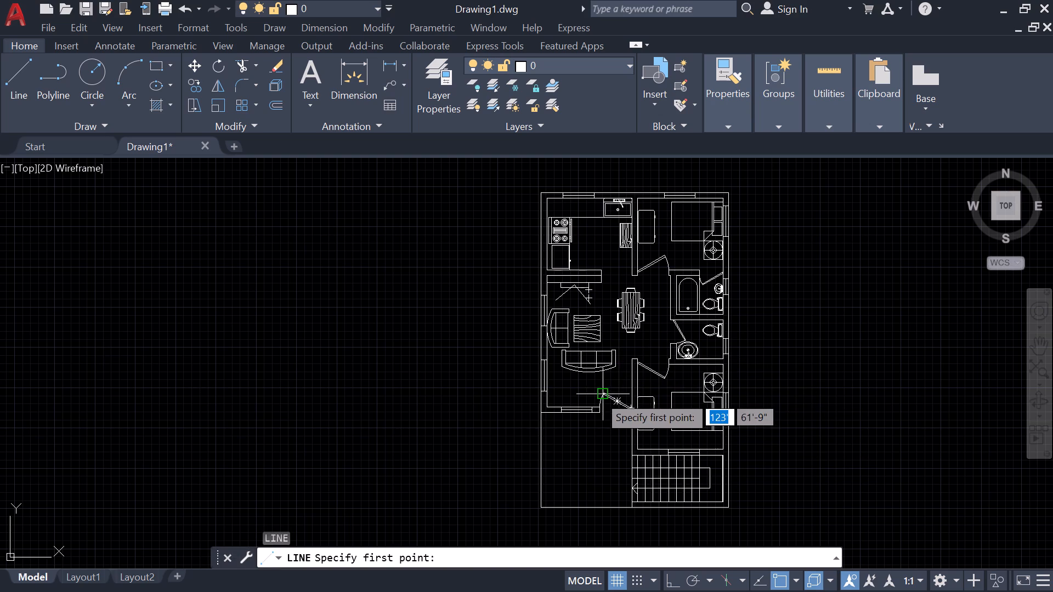
pyautogui.scroll(4, 598, 404)
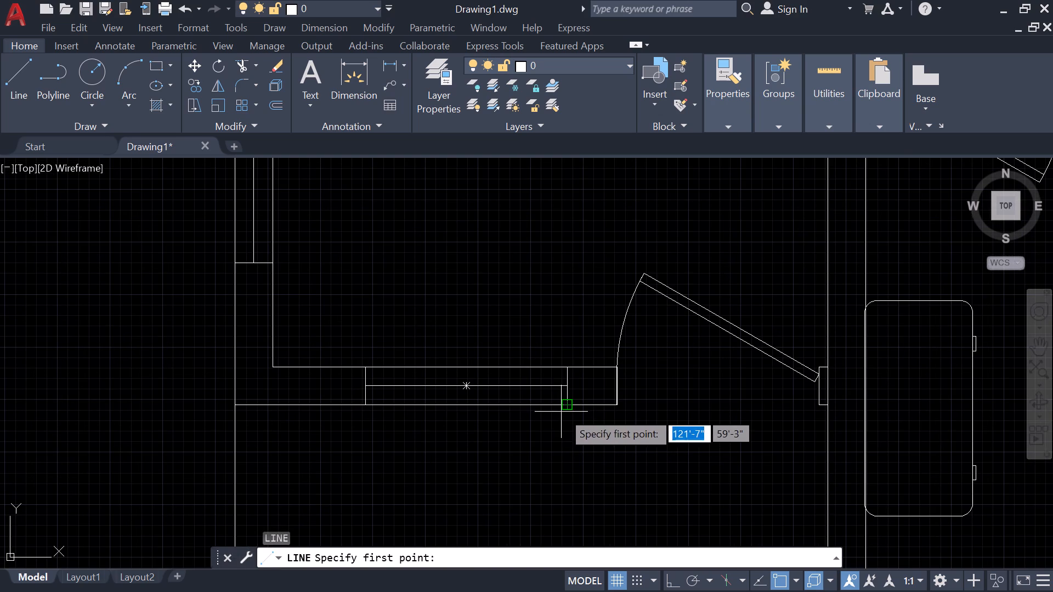
pyautogui.click(569, 407)
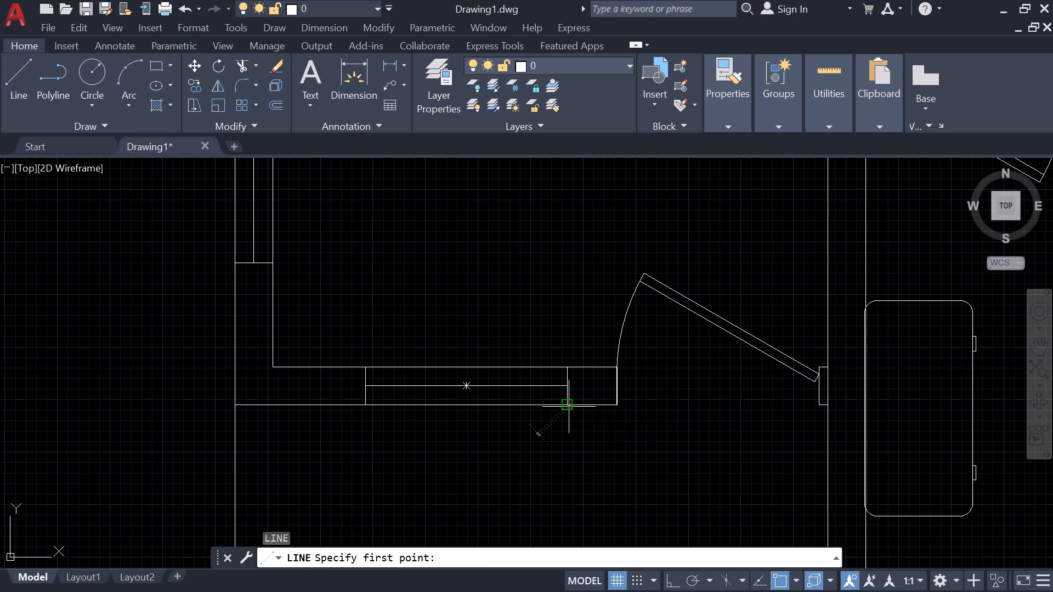
pyautogui.click(568, 457)
pyautogui.click(827, 458)
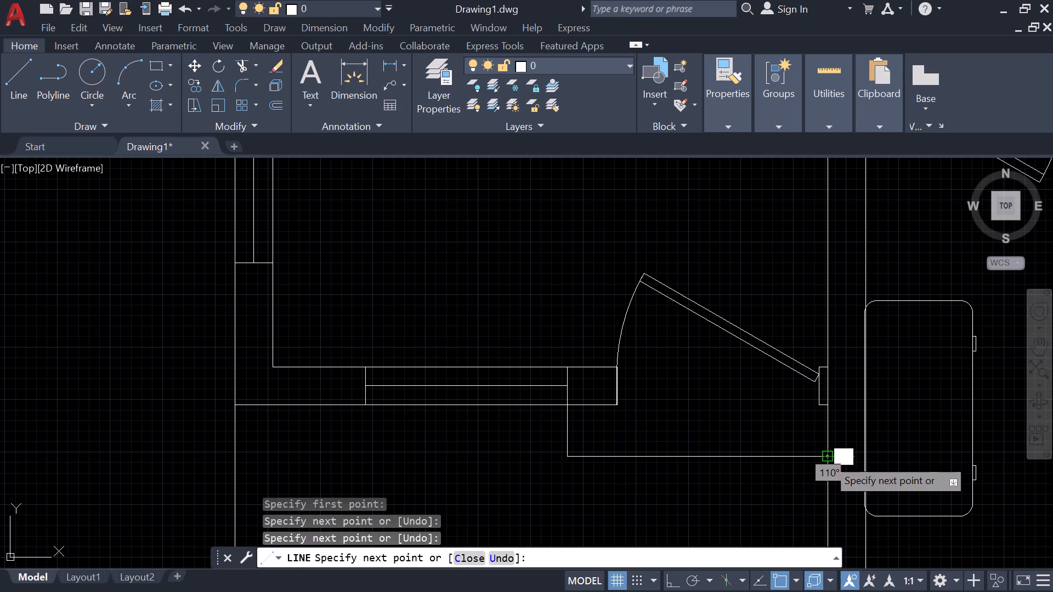
pyautogui.click(829, 507)
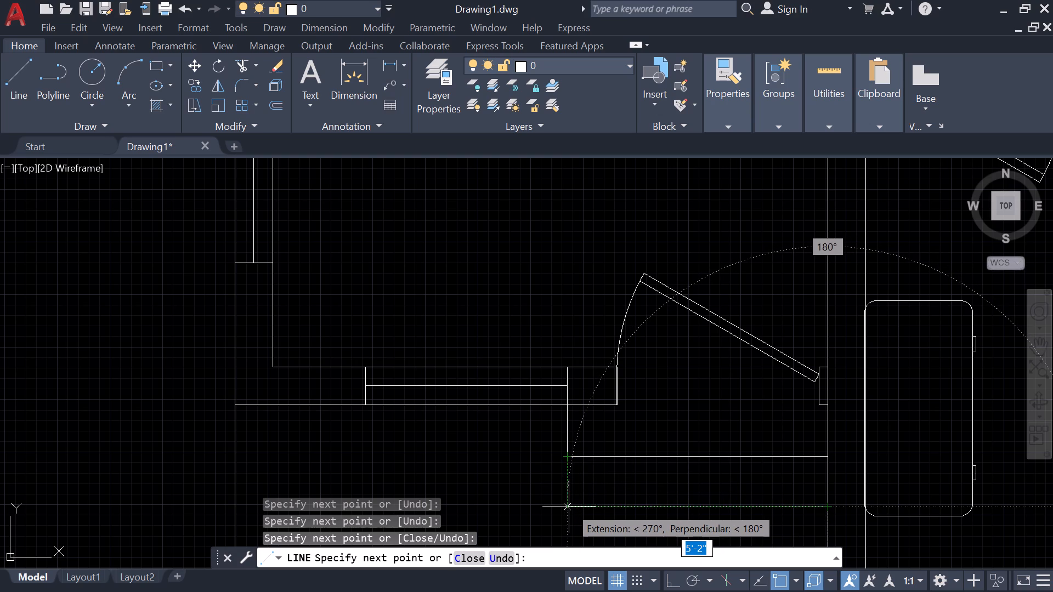
pyautogui.click(569, 506)
pyautogui.click(568, 459)
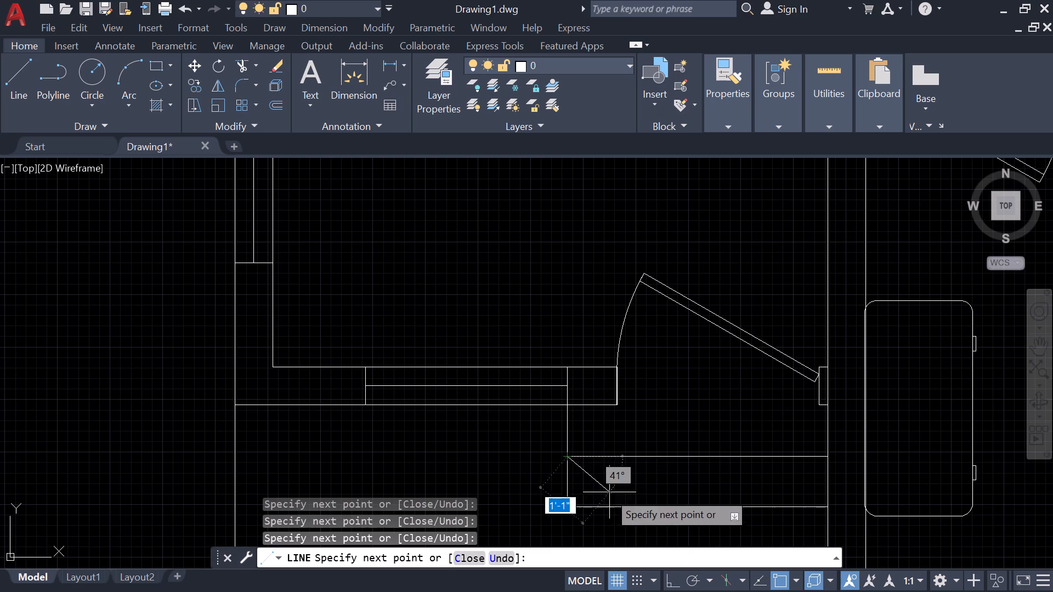
pyautogui.press('Escape')
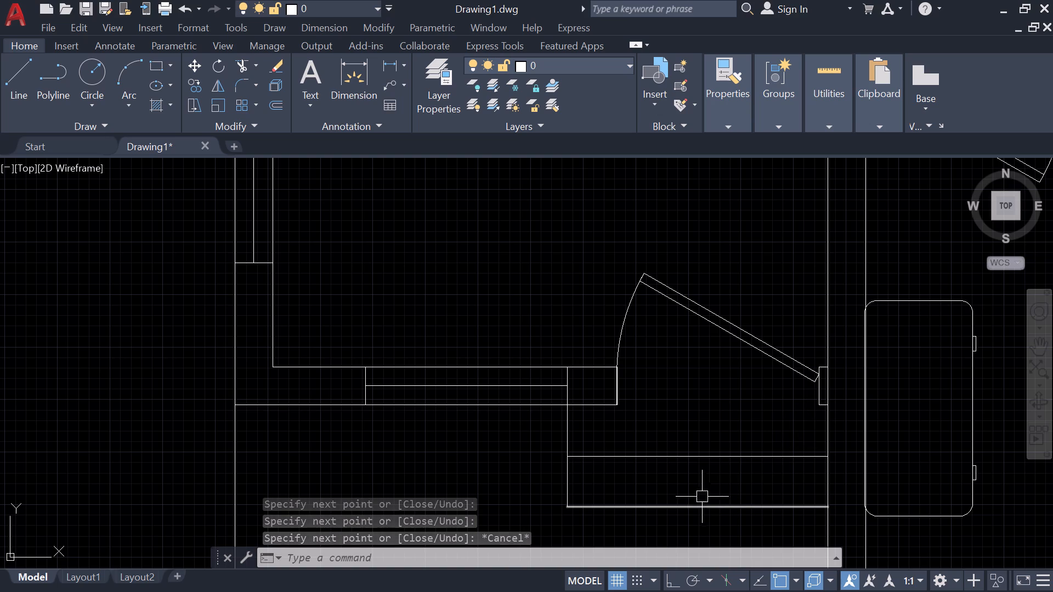
# Draw a 4'-2" threshold line across the entrance door opening along the front wall's outer face.
pyautogui.write('l')
pyautogui.press('space')
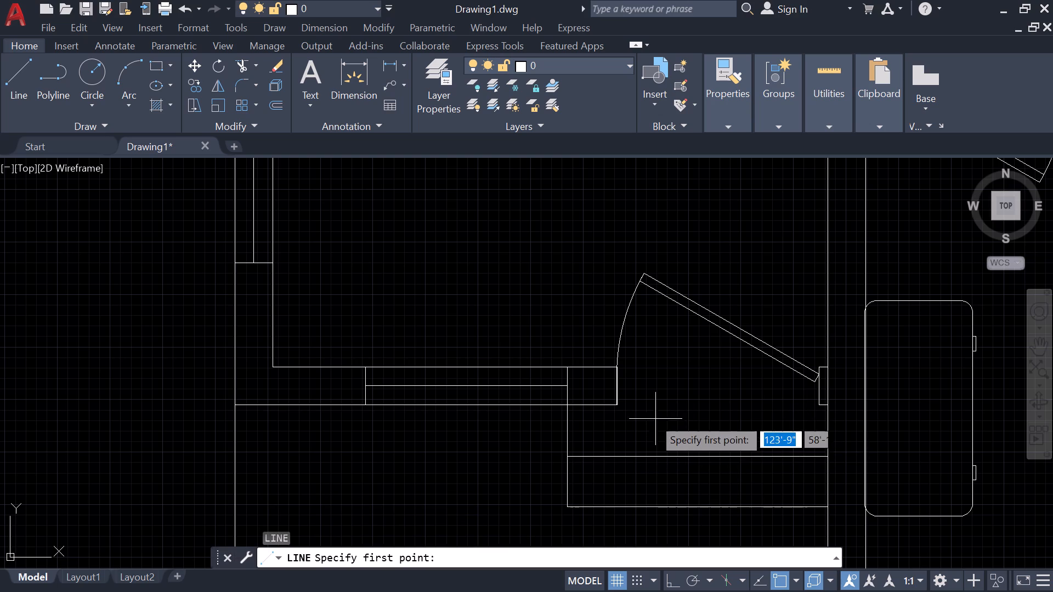
pyautogui.click(621, 402)
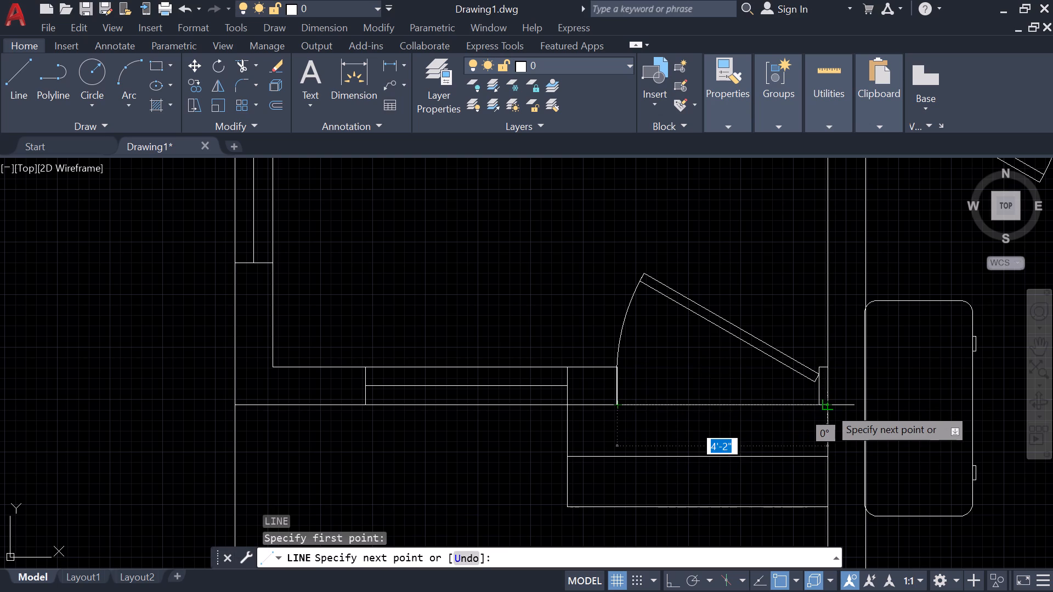
pyautogui.click(829, 407)
pyautogui.press('Escape')
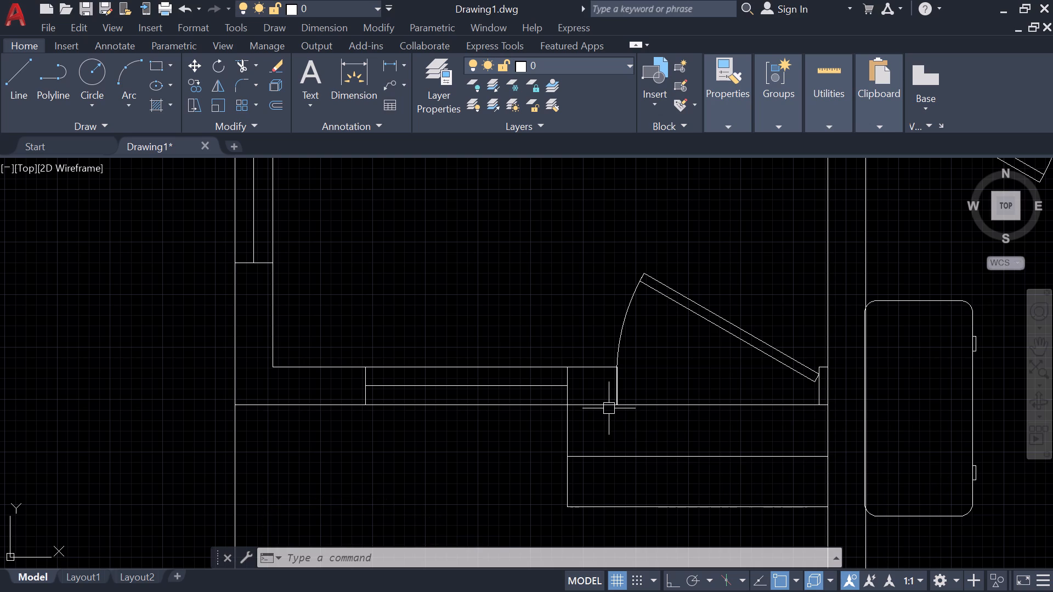
# Draw a line extending the front window's centre line to the wall end beside the entrance door.
pyautogui.write('l')
pyautogui.press('space')
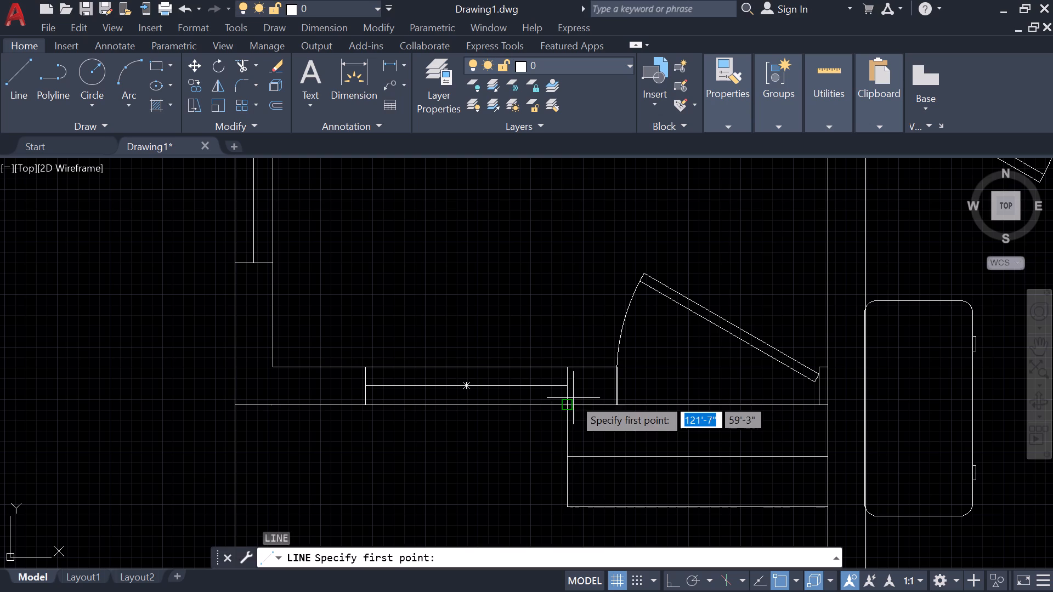
pyautogui.click(569, 386)
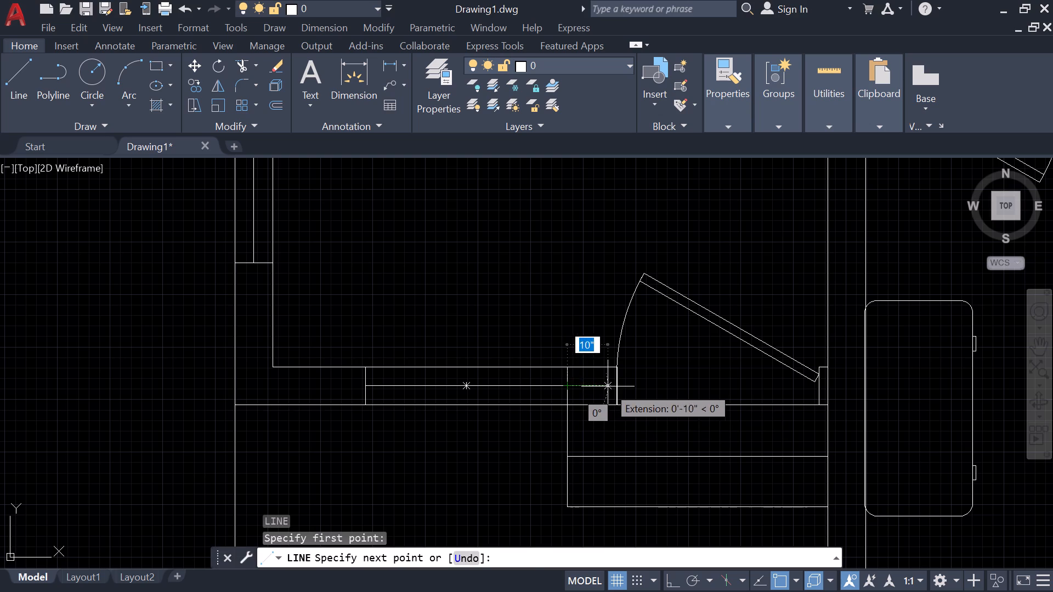
pyautogui.click(620, 386)
pyautogui.press('Escape')
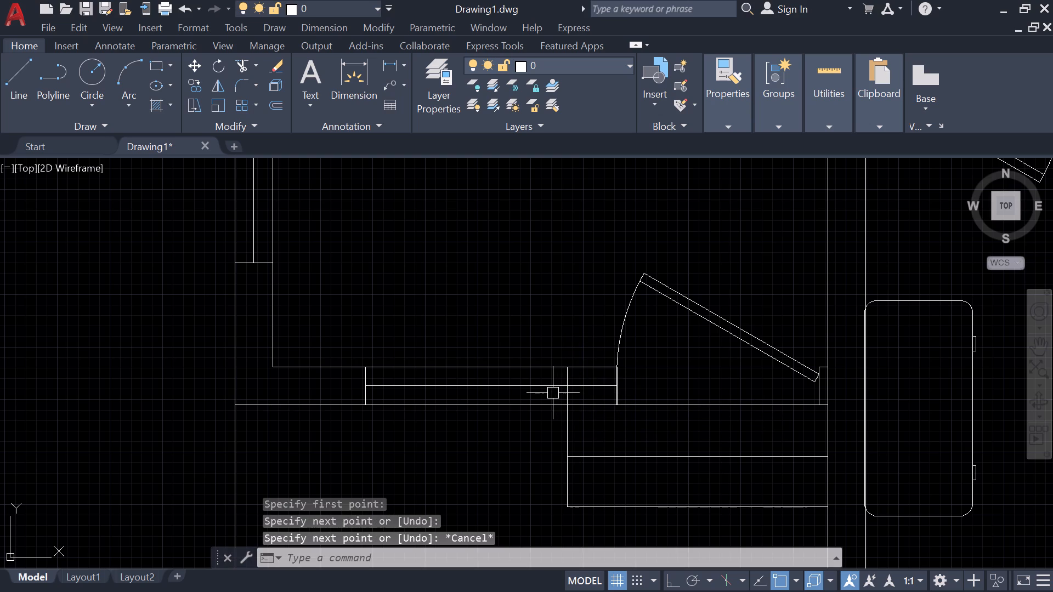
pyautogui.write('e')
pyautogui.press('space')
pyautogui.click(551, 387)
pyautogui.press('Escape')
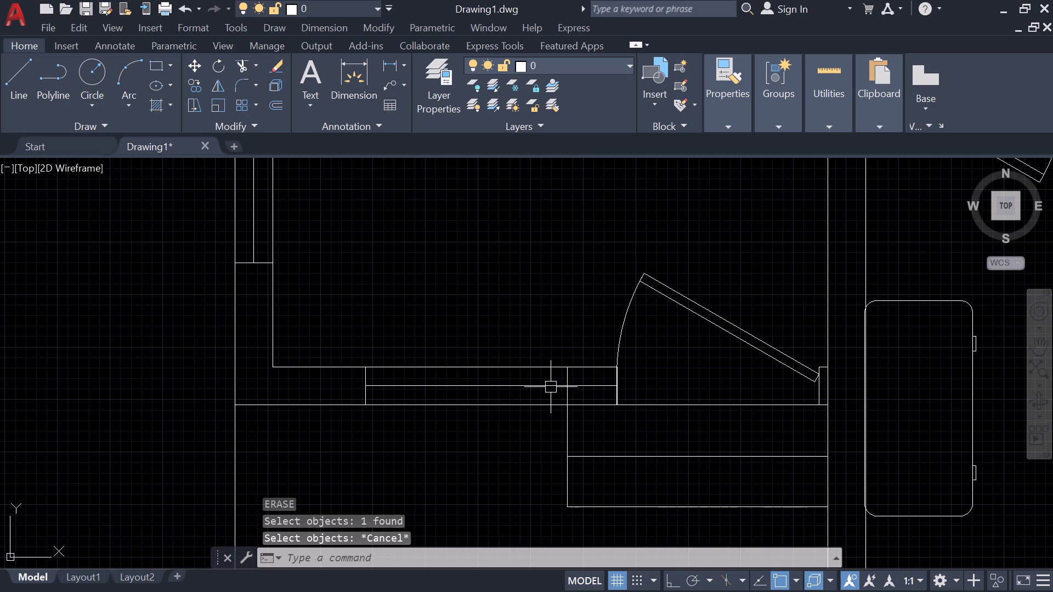
# Trim away the front window's original centre line and its end line farthest from the entrance door.
pyautogui.write('tr')
pyautogui.press('space')
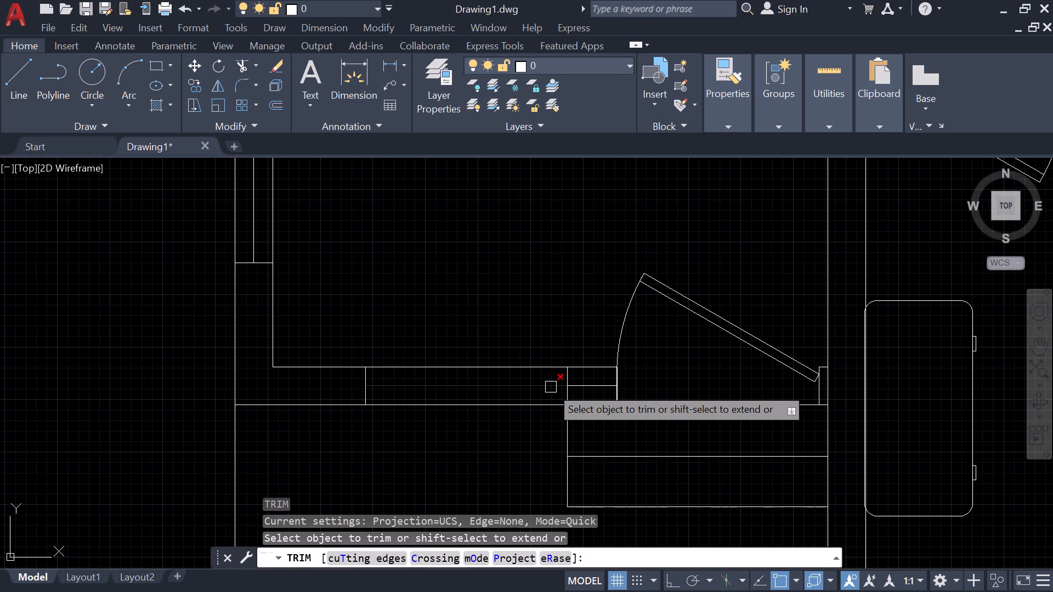
pyautogui.click(551, 387)
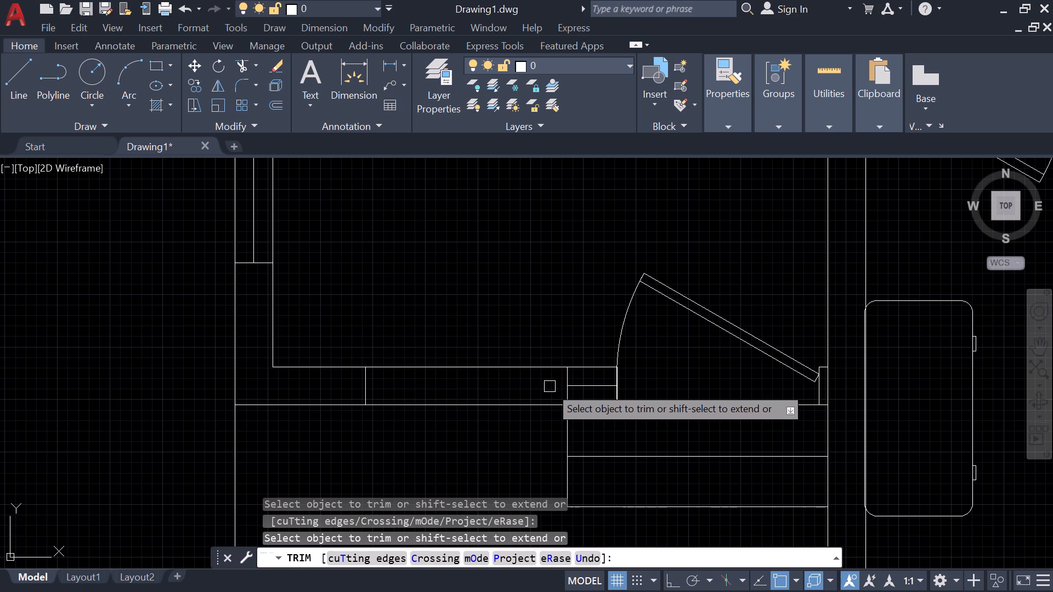
pyautogui.click(359, 391)
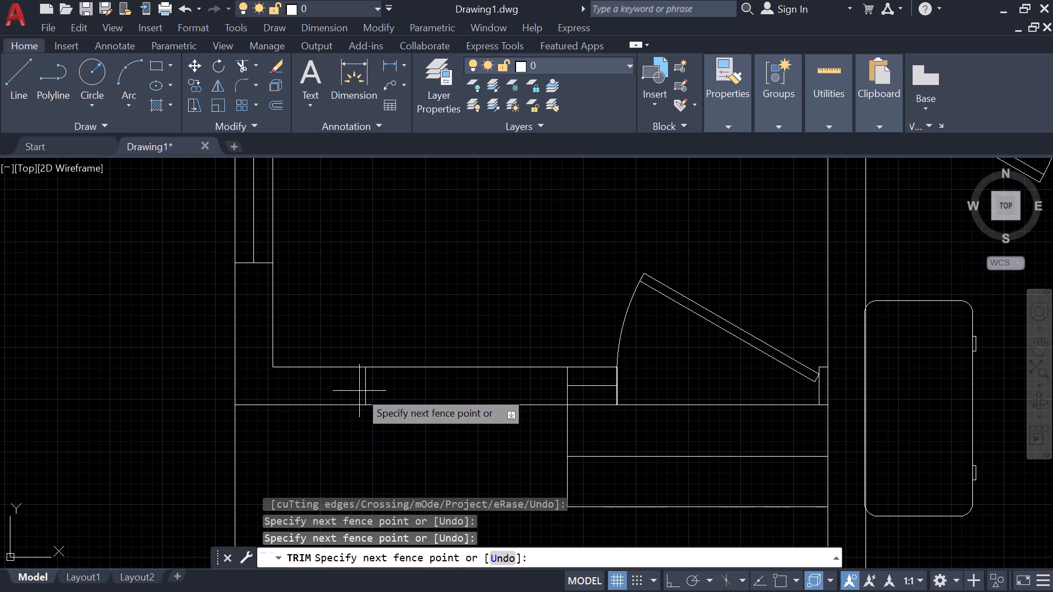
pyautogui.click(374, 391)
pyautogui.press('Escape')
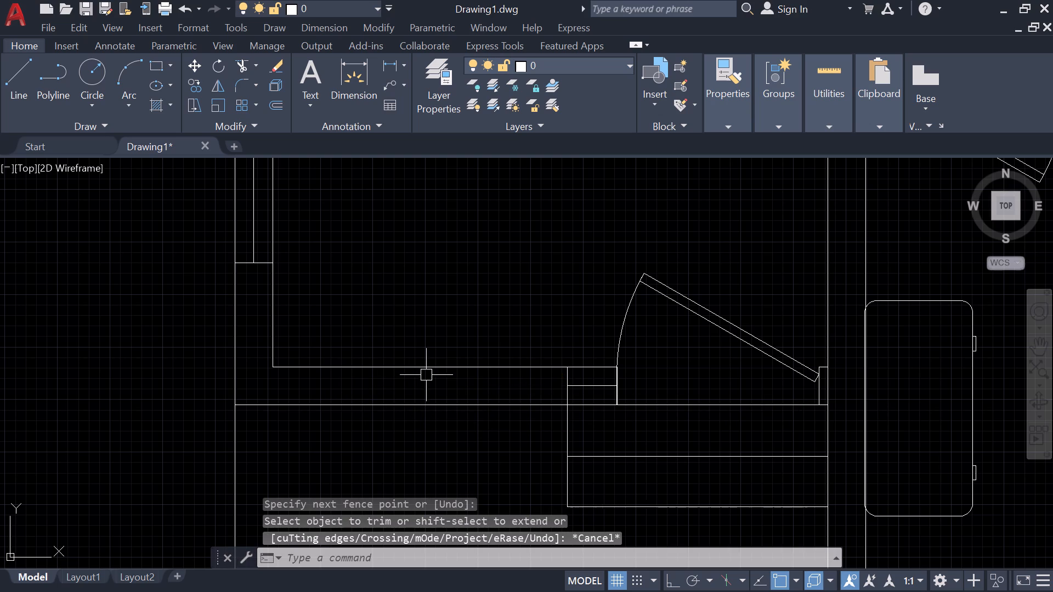
# Move the side lines of both entrance steps outward past the window edge, aligned with each other, using Ortho for the outer step.
pyautogui.click(568, 432)
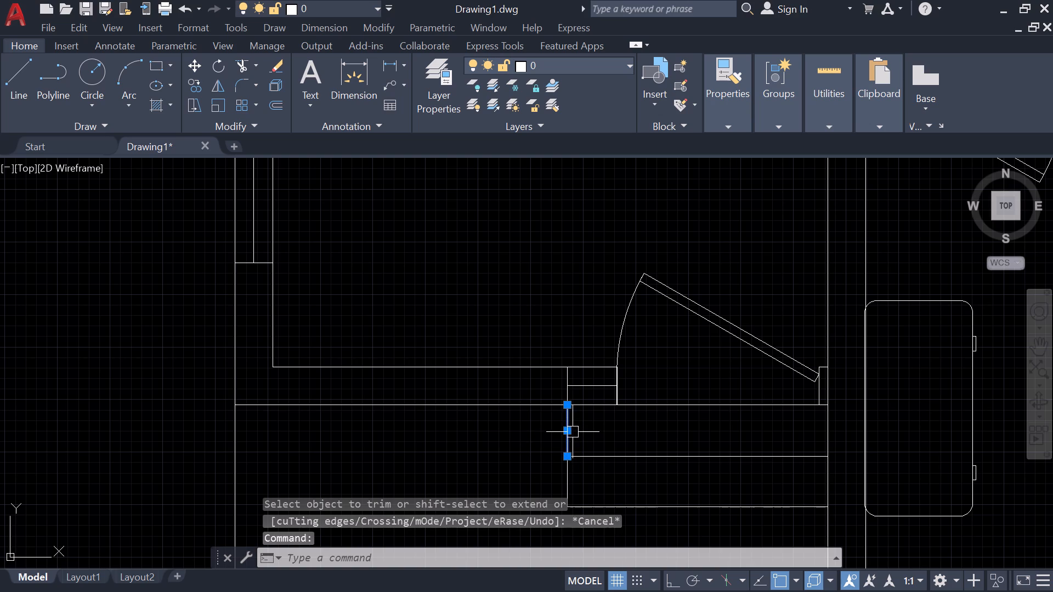
pyautogui.click(569, 432)
pyautogui.click(545, 432)
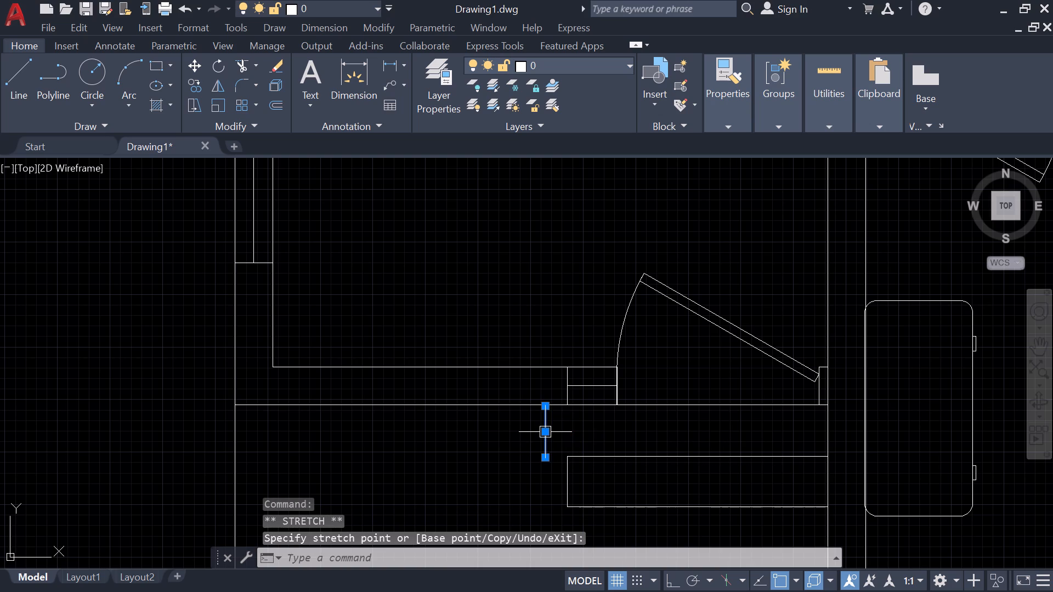
pyautogui.click(569, 484)
pyautogui.click(568, 485)
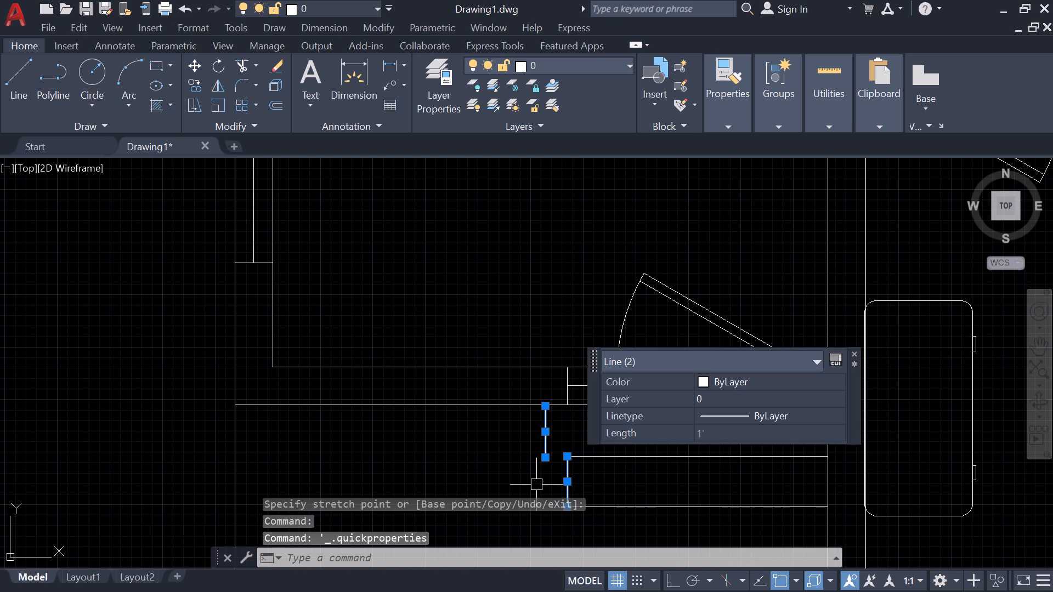
pyautogui.click(566, 485)
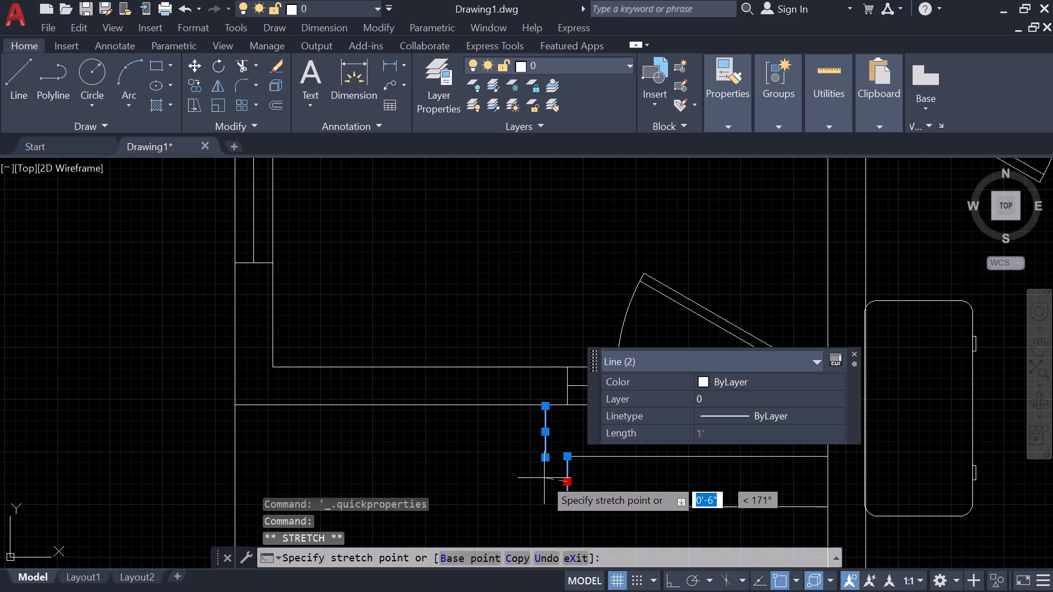
pyautogui.hotkey('shift', 'F8')
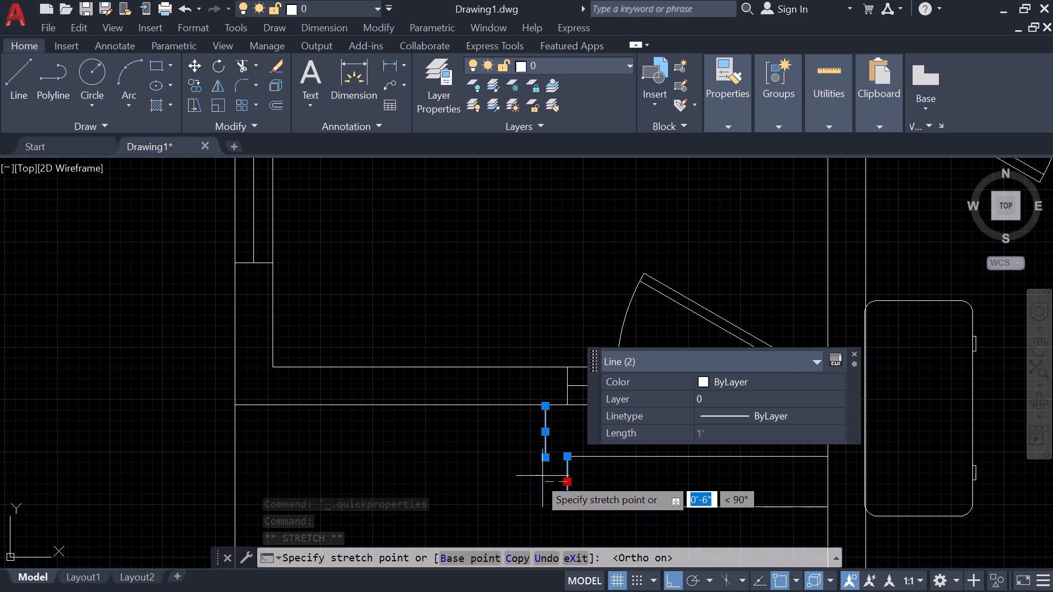
pyautogui.click(546, 474)
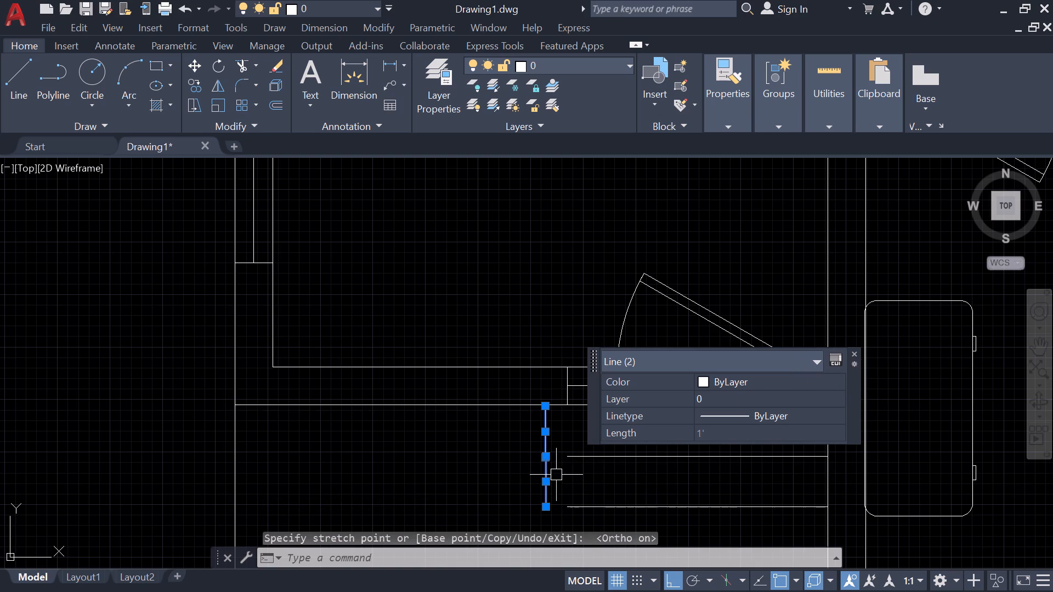
pyautogui.click(854, 350)
pyautogui.press('Escape')
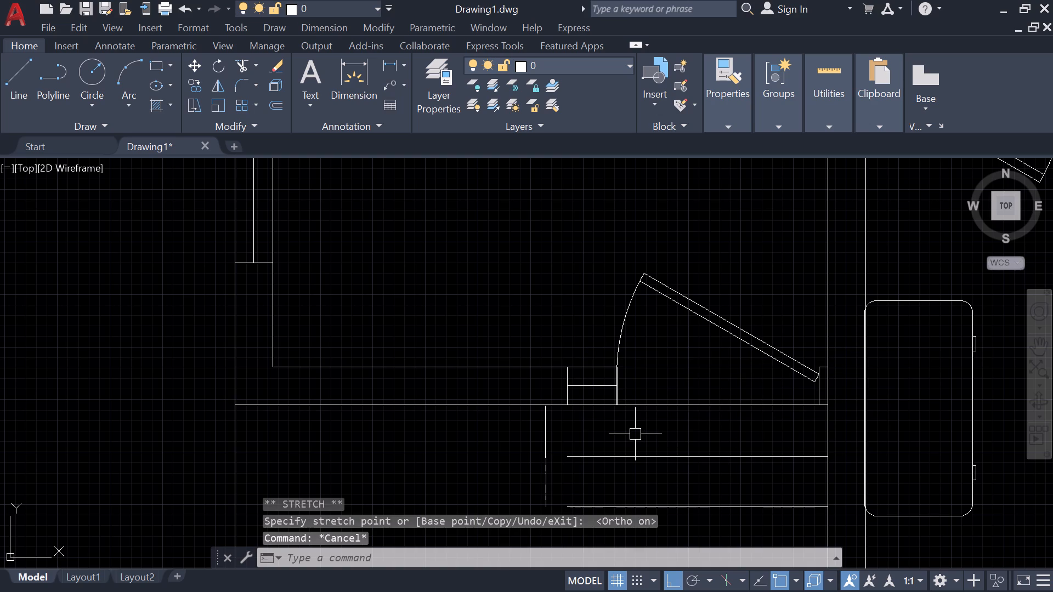
# Extend the front edge lines of both entrance steps to meet the moved side lines.
pyautogui.write('ex')
pyautogui.press('space')
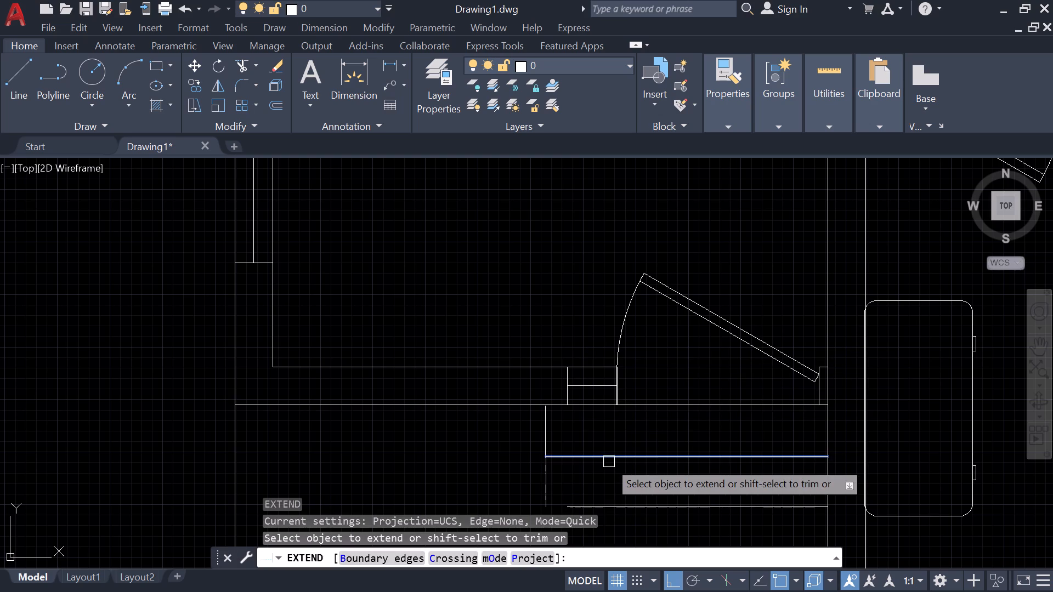
pyautogui.click(609, 462)
pyautogui.click(599, 513)
pyautogui.press('Escape')
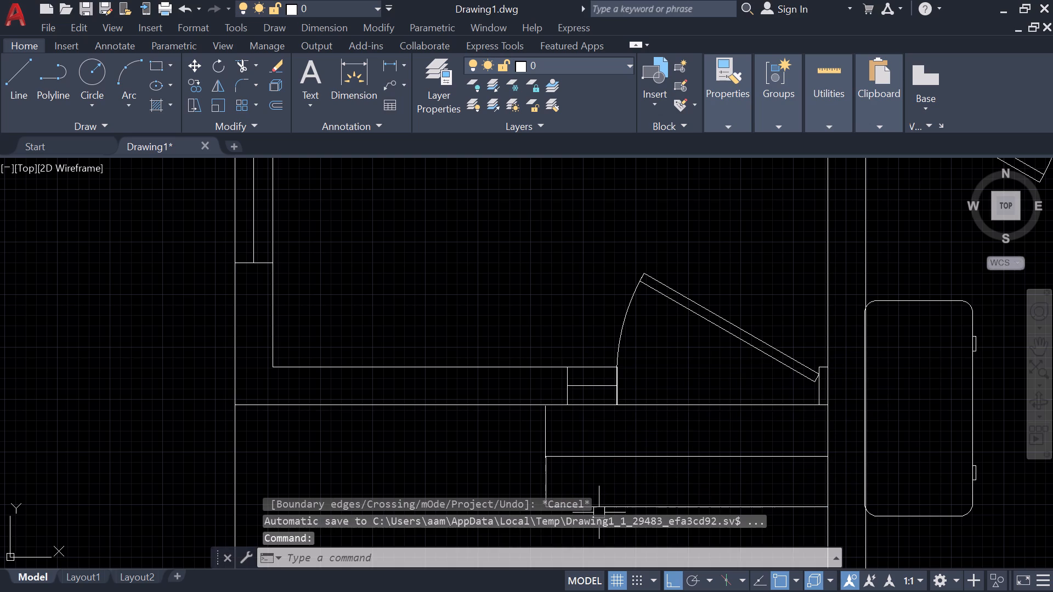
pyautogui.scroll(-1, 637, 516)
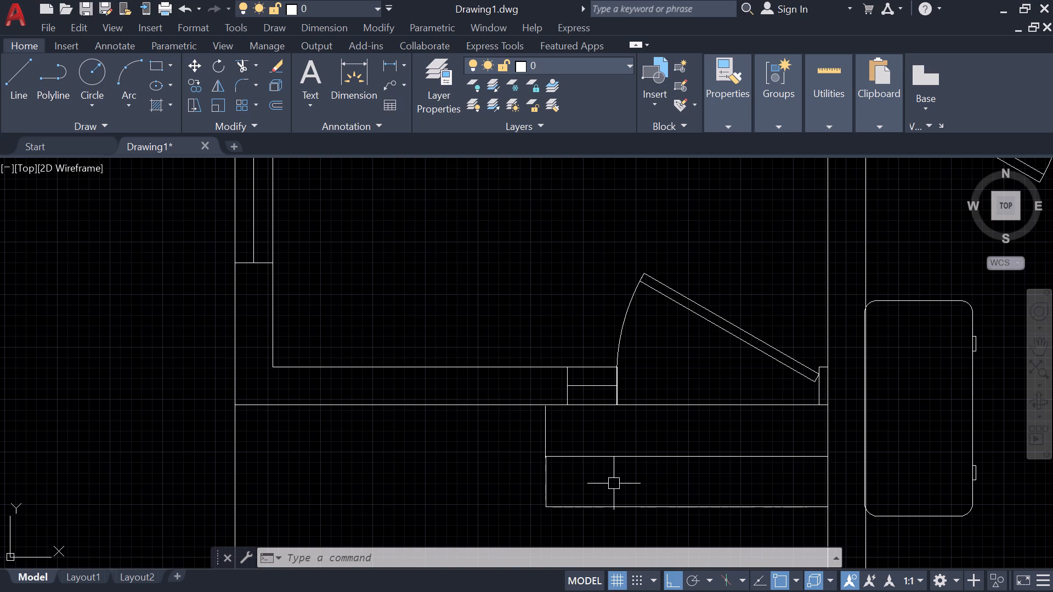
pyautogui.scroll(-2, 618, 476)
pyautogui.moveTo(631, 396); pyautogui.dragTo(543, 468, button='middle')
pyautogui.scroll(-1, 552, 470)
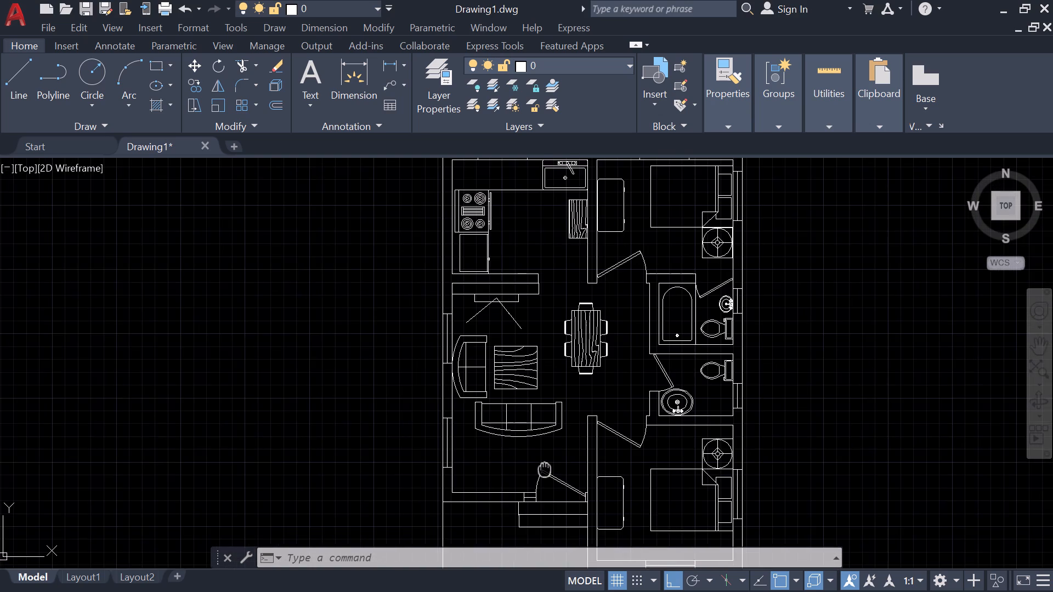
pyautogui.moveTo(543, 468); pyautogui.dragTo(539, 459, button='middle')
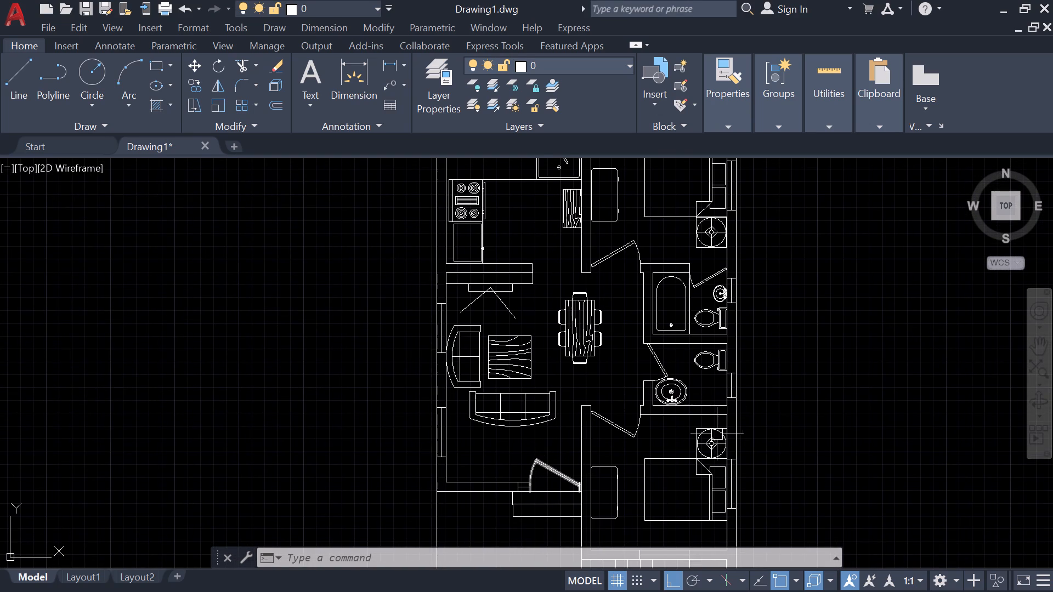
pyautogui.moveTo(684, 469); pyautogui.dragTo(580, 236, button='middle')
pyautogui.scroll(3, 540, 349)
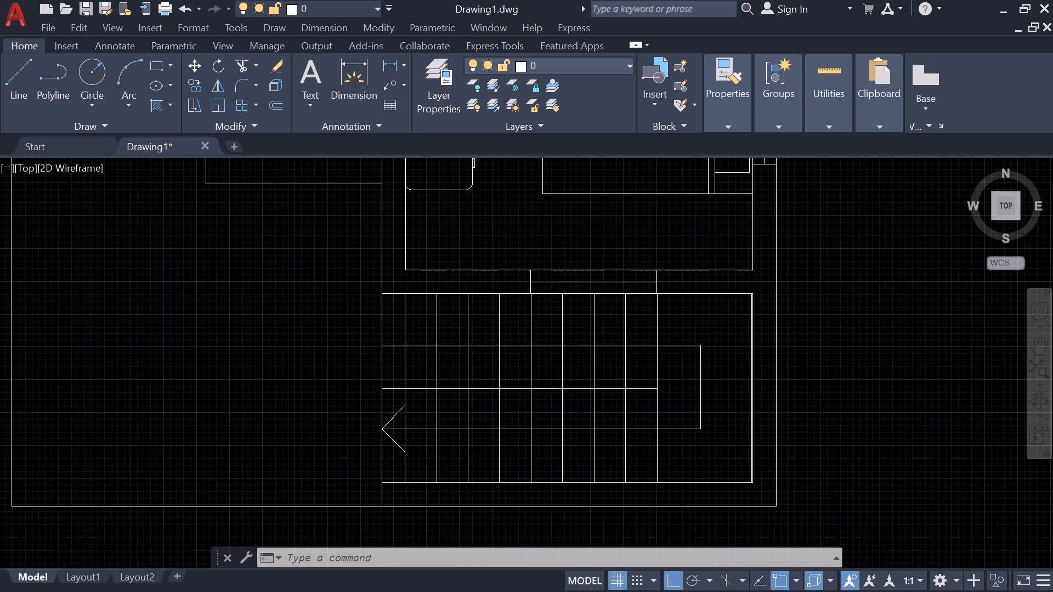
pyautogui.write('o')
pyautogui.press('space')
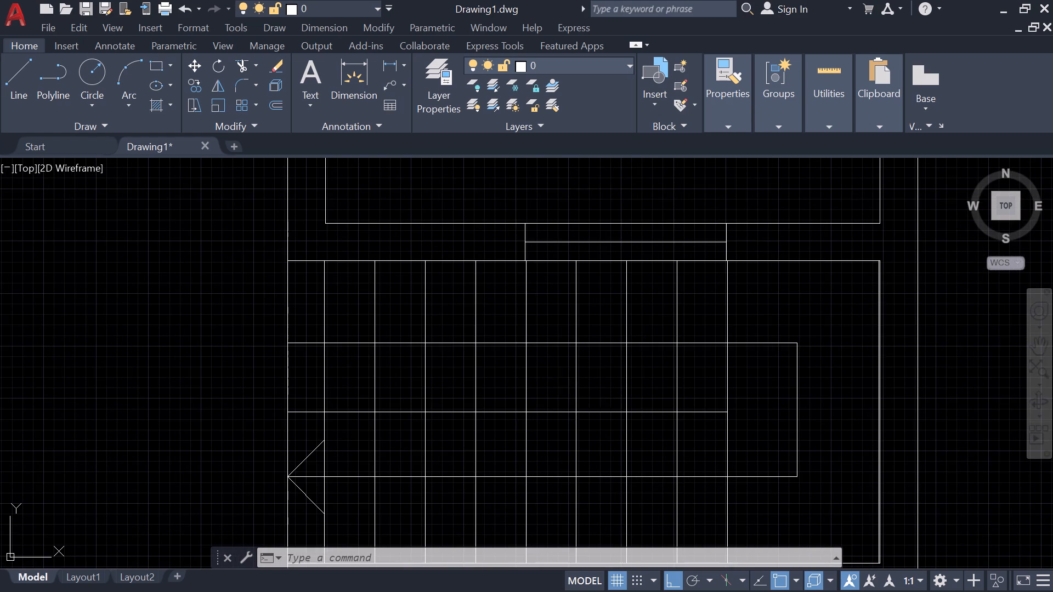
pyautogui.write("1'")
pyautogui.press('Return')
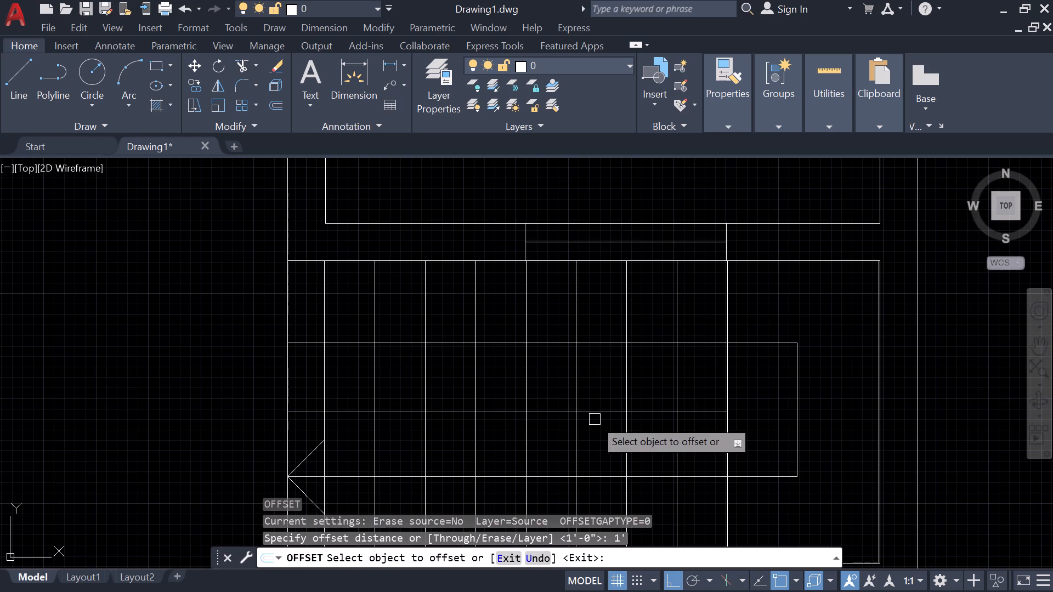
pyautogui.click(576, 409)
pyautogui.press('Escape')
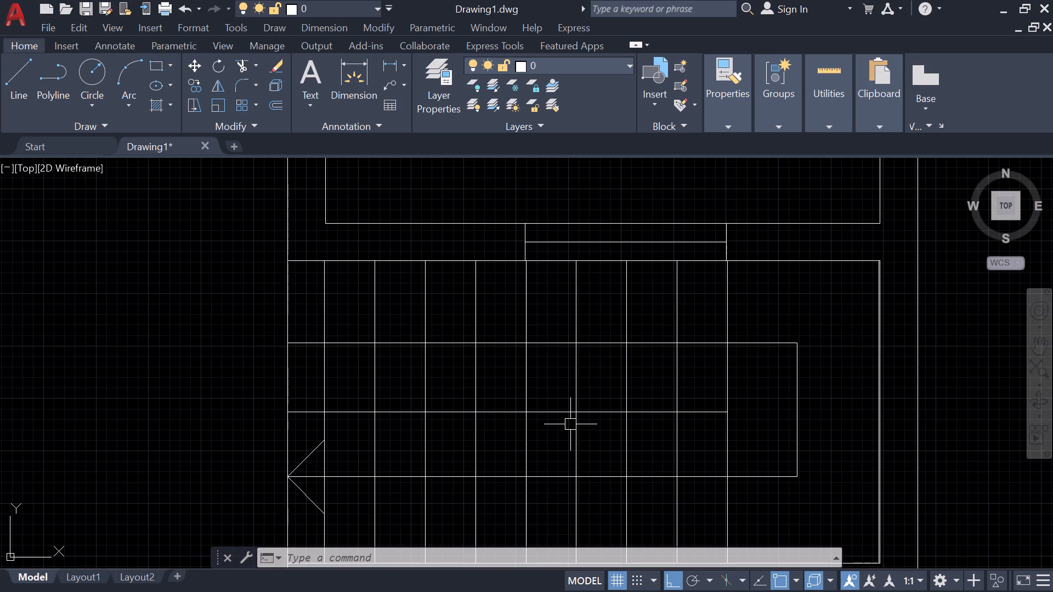
# Offset both segments of the staircase's middle line 2" toward the bedroom window.
pyautogui.press('o')
pyautogui.press('Return')
pyautogui.press('1')
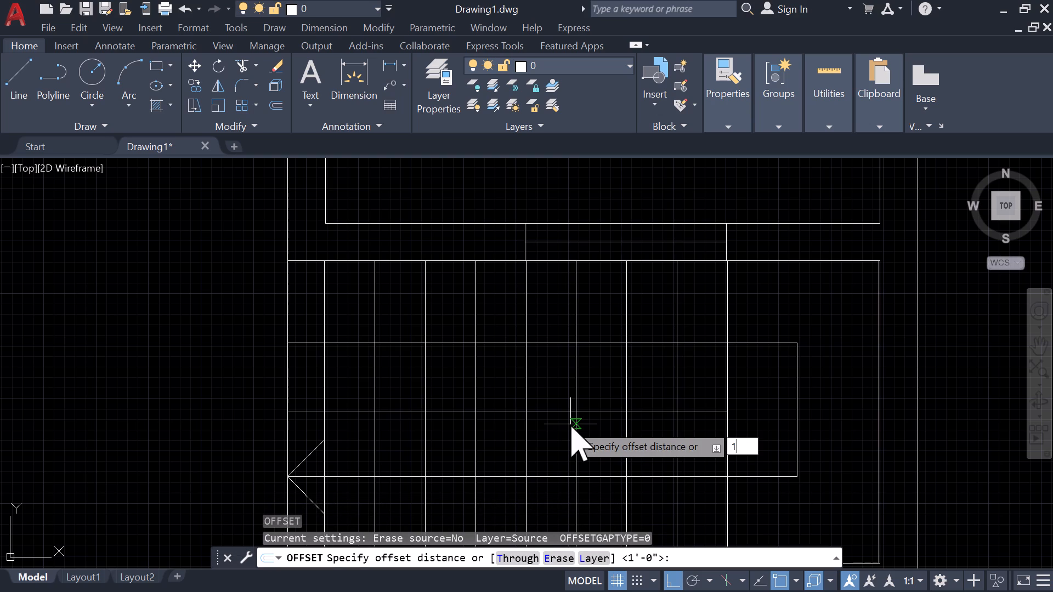
pyautogui.press('BackSpace')
pyautogui.write('2"')
pyautogui.press('Return')
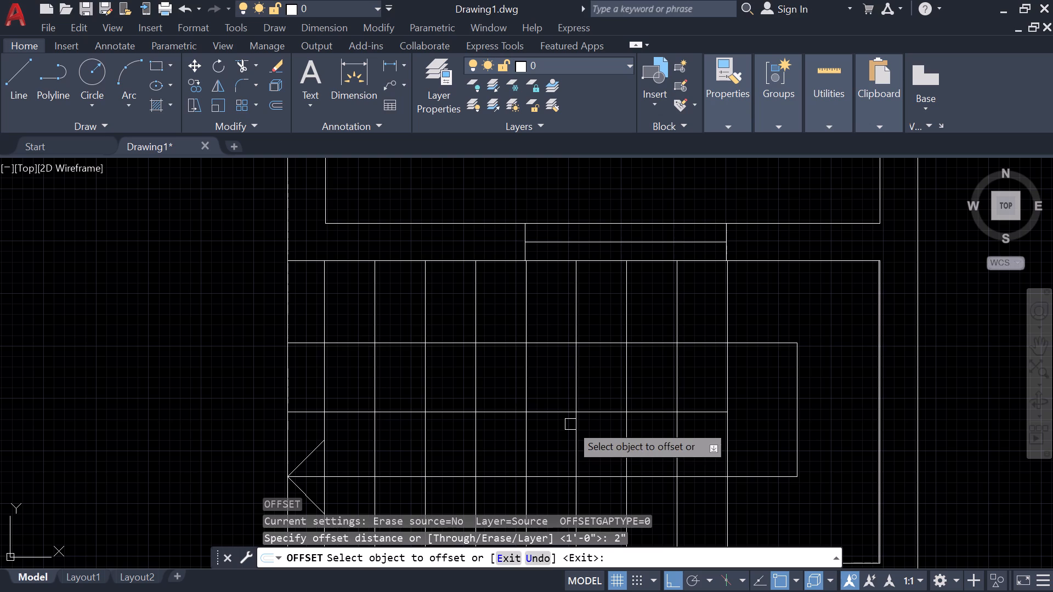
pyautogui.click(561, 412)
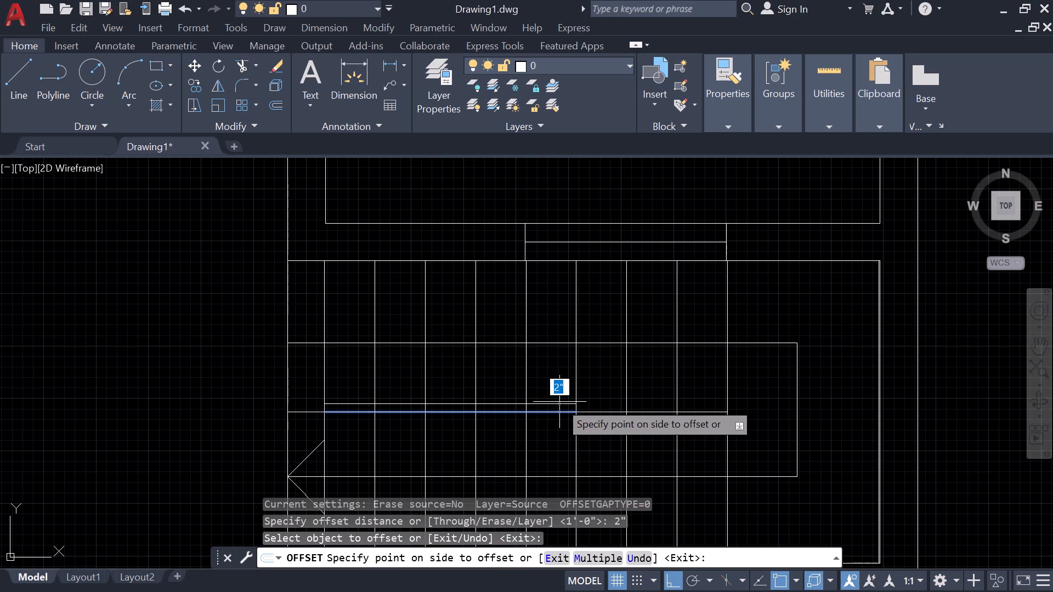
pyautogui.click(559, 402)
pyautogui.click(581, 408)
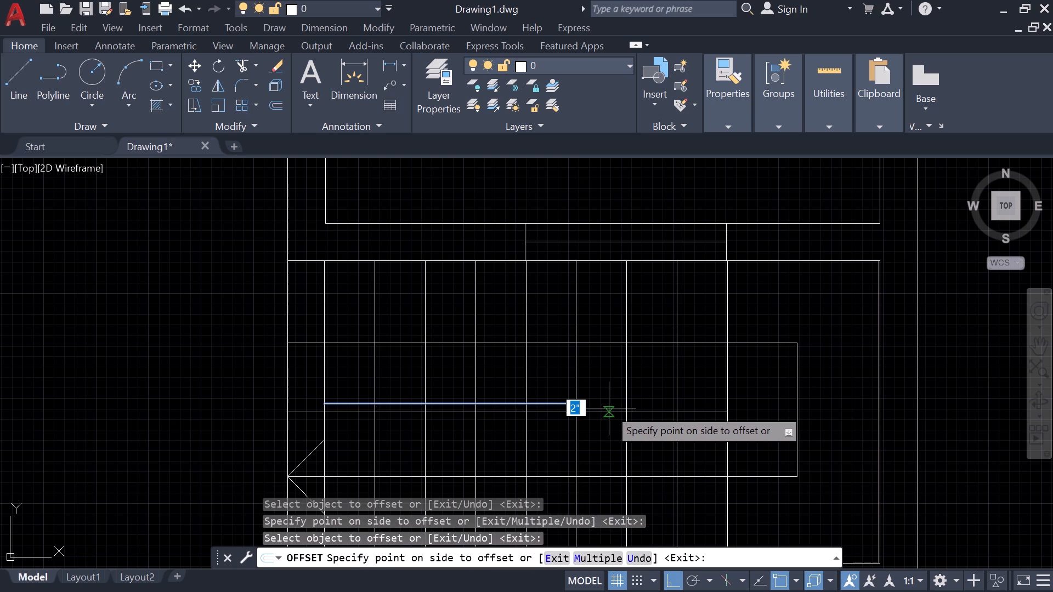
pyautogui.press('Escape')
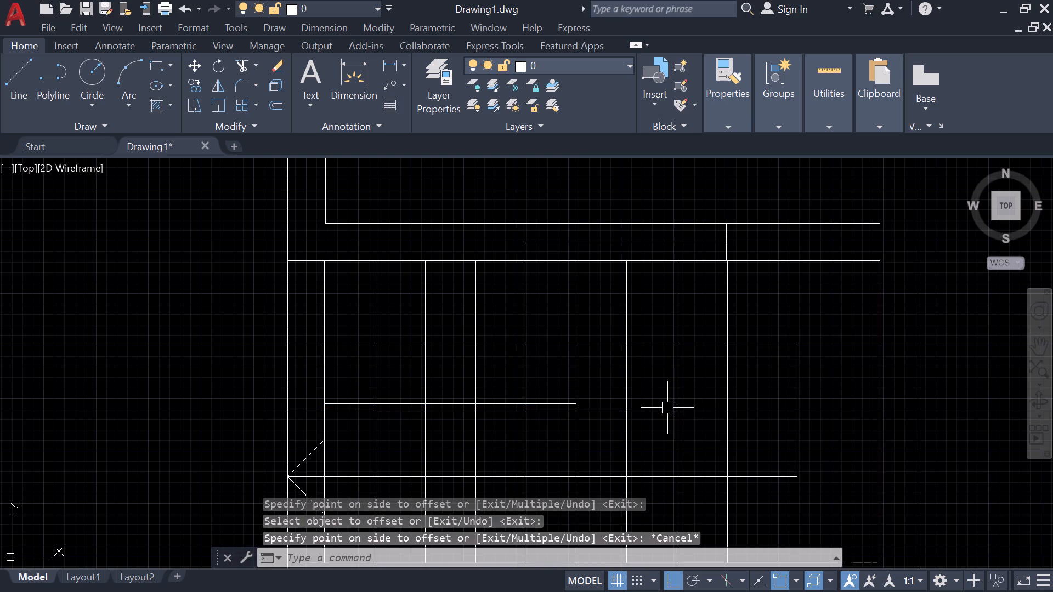
pyautogui.write('o')
pyautogui.press('space')
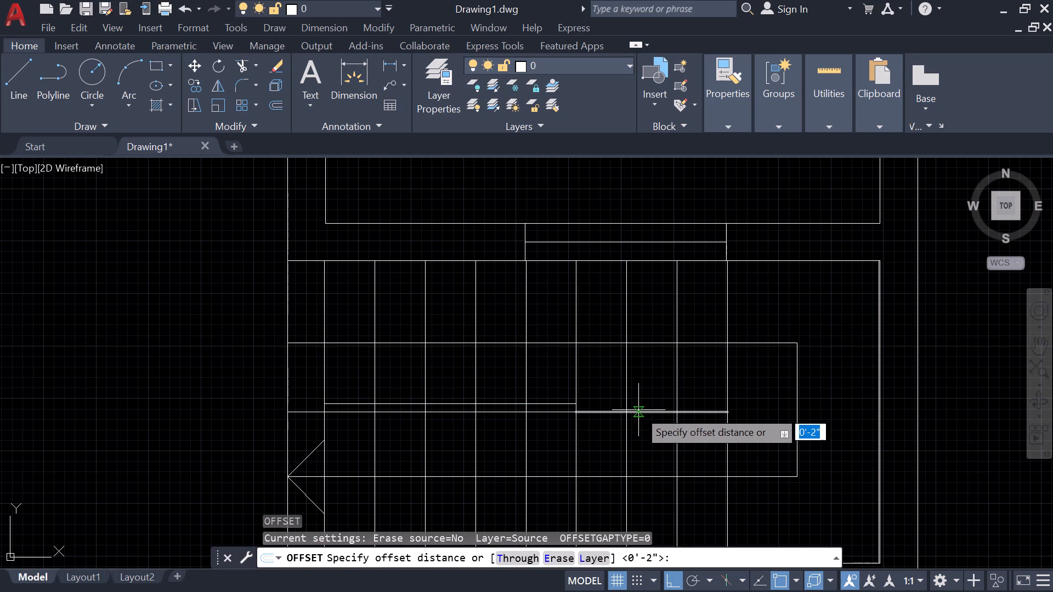
pyautogui.press('space')
pyautogui.click(641, 413)
pyautogui.click(644, 400)
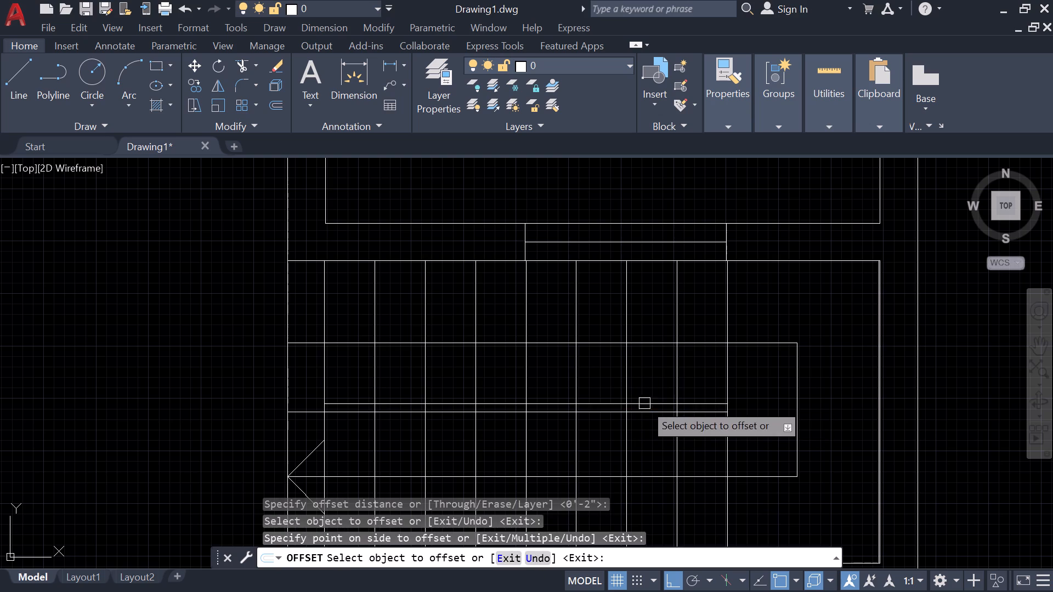
# Offset both segments of the staircase's middle line 2" to the side away from the bedroom window.
pyautogui.click(644, 410)
pyautogui.click(644, 422)
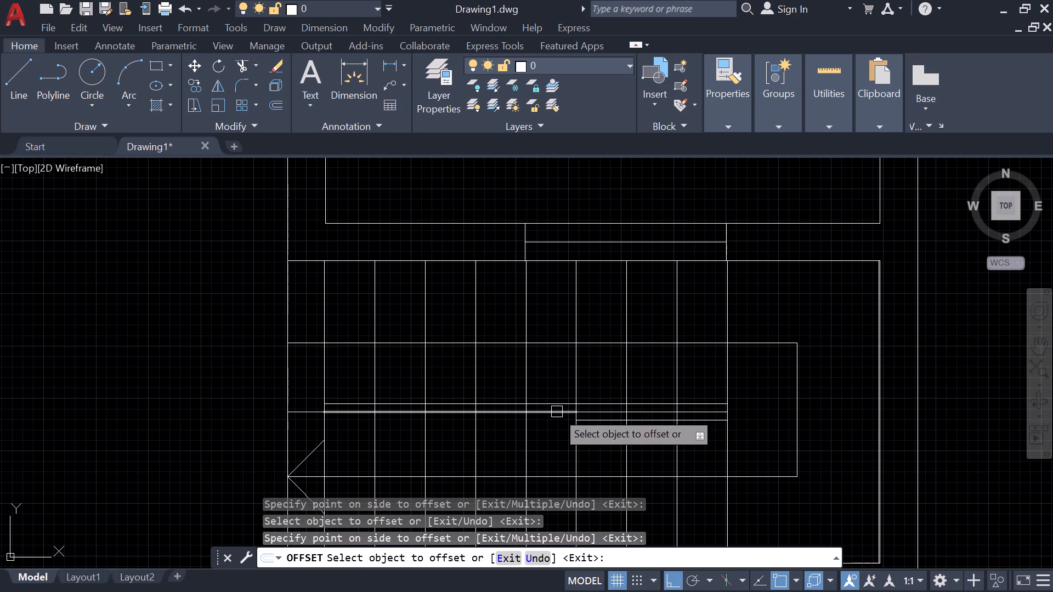
pyautogui.click(555, 412)
pyautogui.click(547, 424)
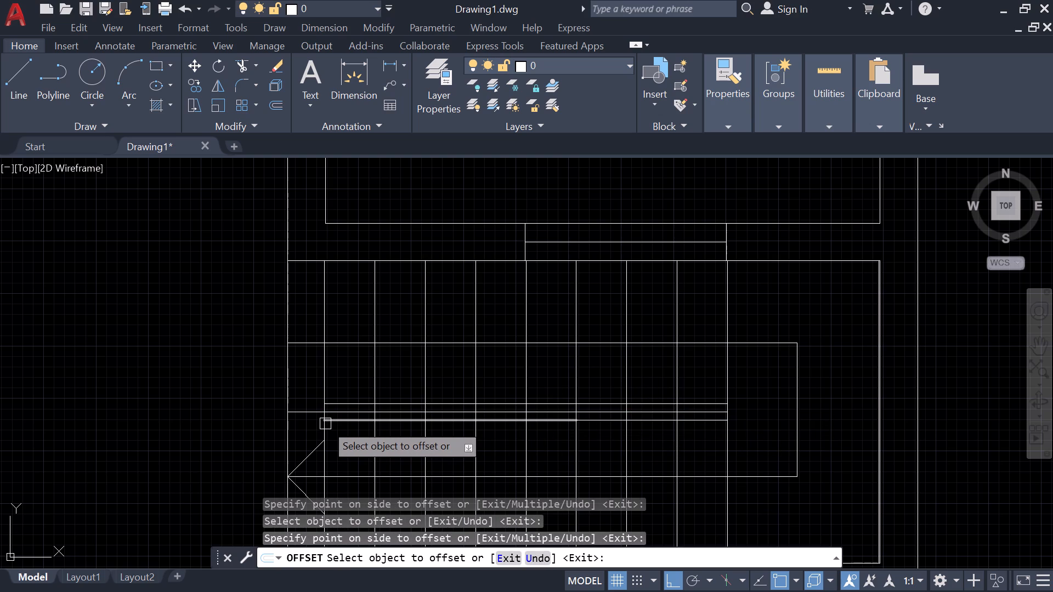
pyautogui.press('Escape')
# Extend the two offset lines to the staircase's open edge at the arrowhead end.
pyautogui.write('ex')
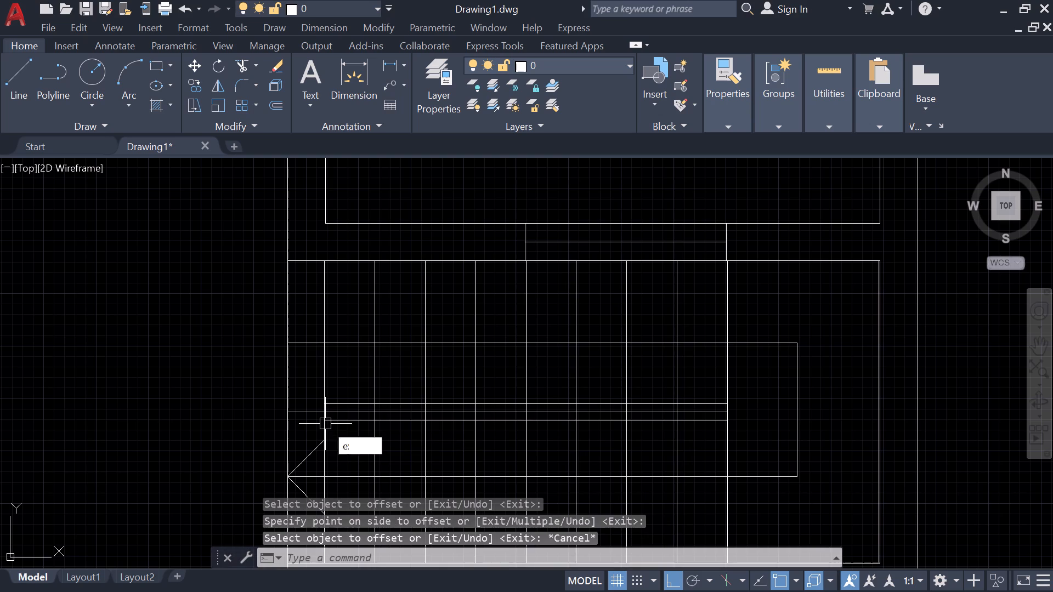
pyautogui.press('space')
pyautogui.click(348, 405)
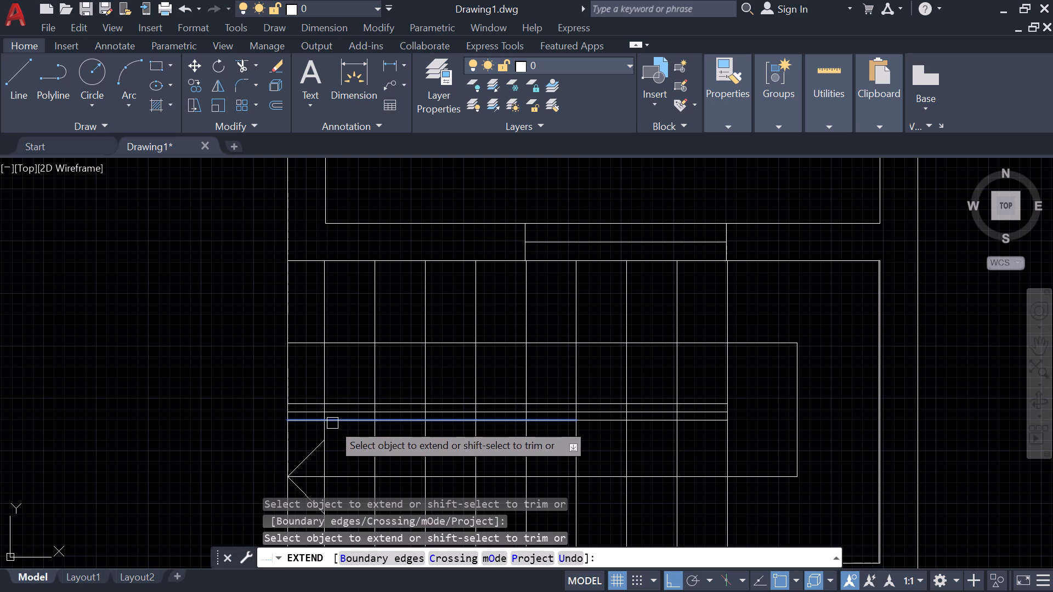
pyautogui.click(332, 423)
pyautogui.press('Escape')
# Trim away the staircase's original middle line between the two offset lines, piece by piece along its whole length.
pyautogui.press('t')
pyautogui.press('r')
pyautogui.press('space')
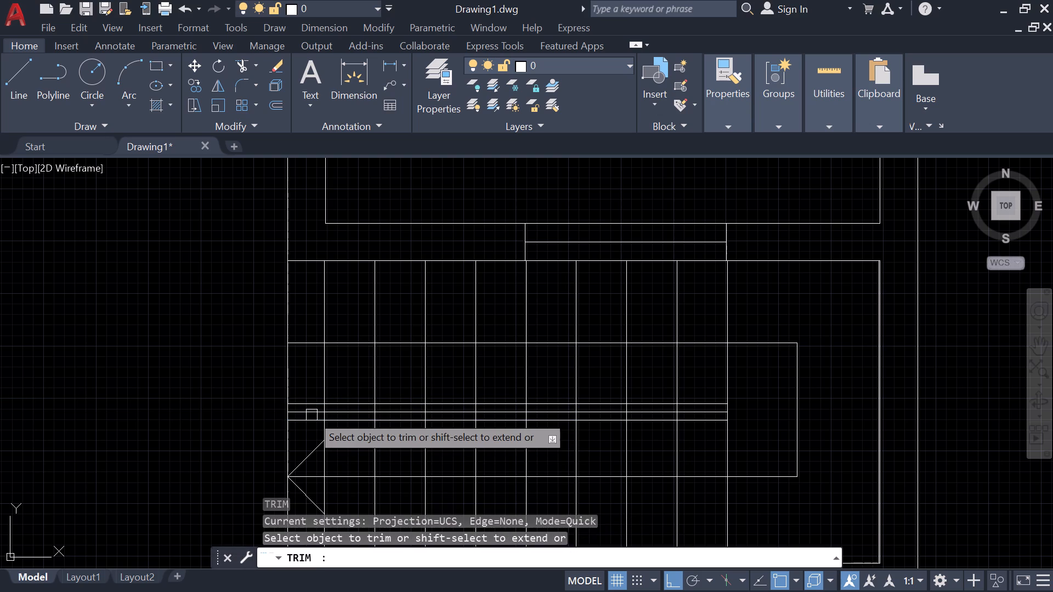
pyautogui.click(312, 415)
pyautogui.click(333, 415)
pyautogui.click(385, 415)
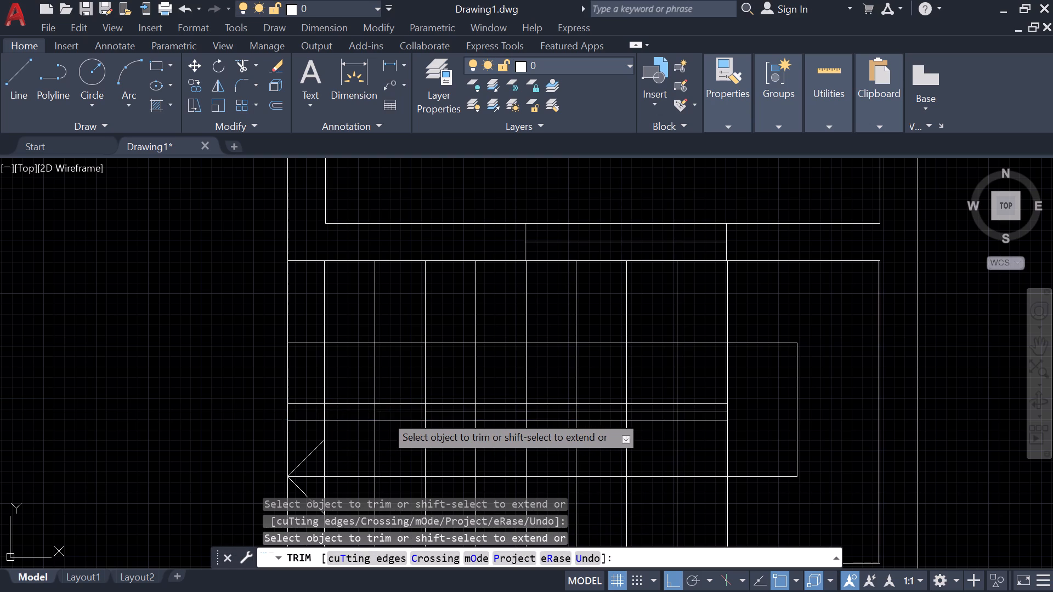
pyautogui.click(434, 414)
pyautogui.click(505, 416)
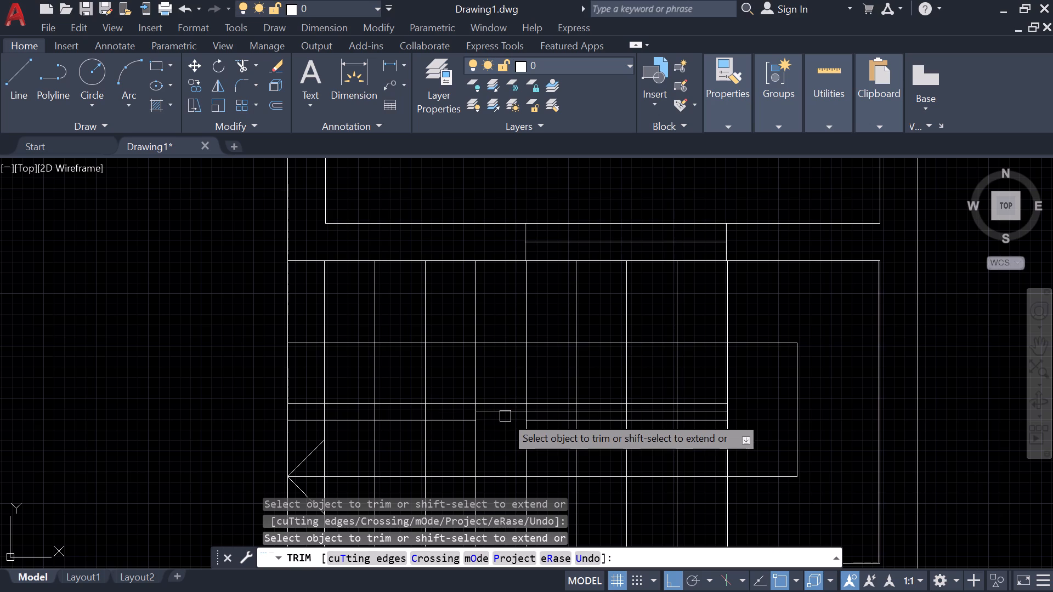
pyautogui.hotkey('ctrl', 'z')
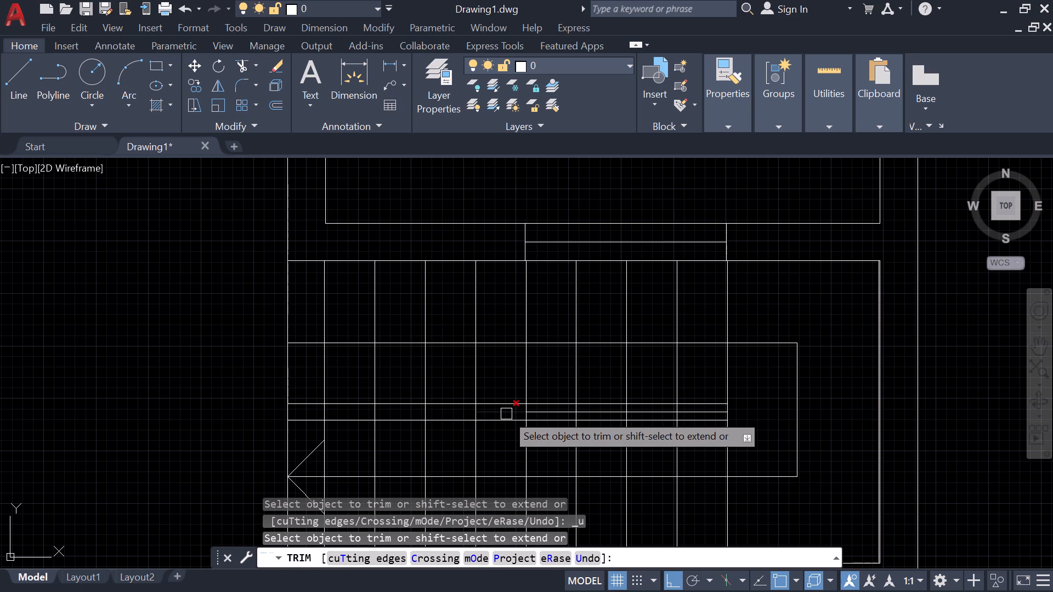
pyautogui.click(506, 414)
pyautogui.click(551, 414)
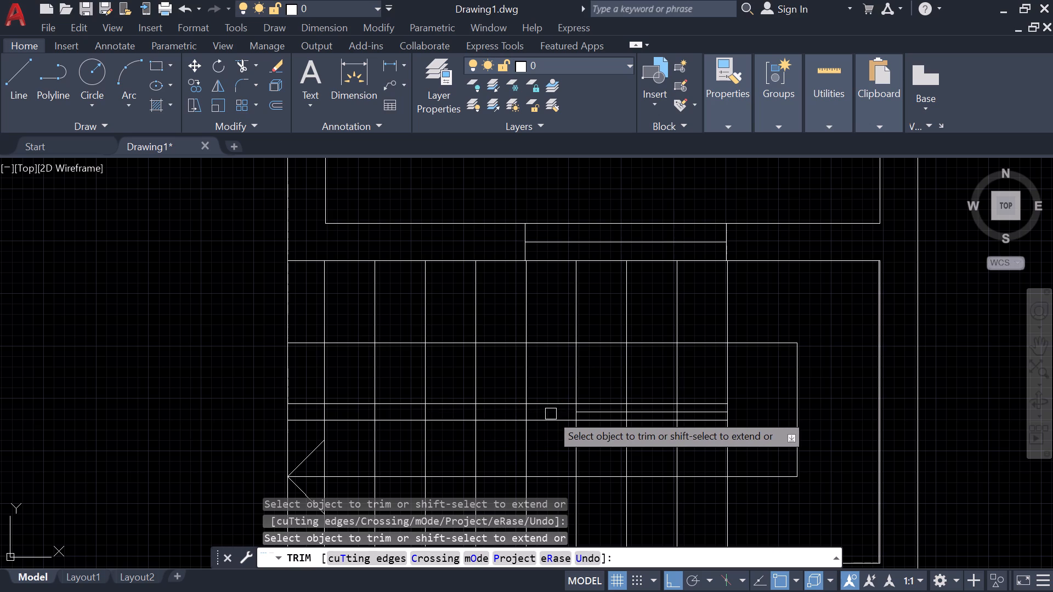
pyautogui.click(600, 412)
pyautogui.click(636, 415)
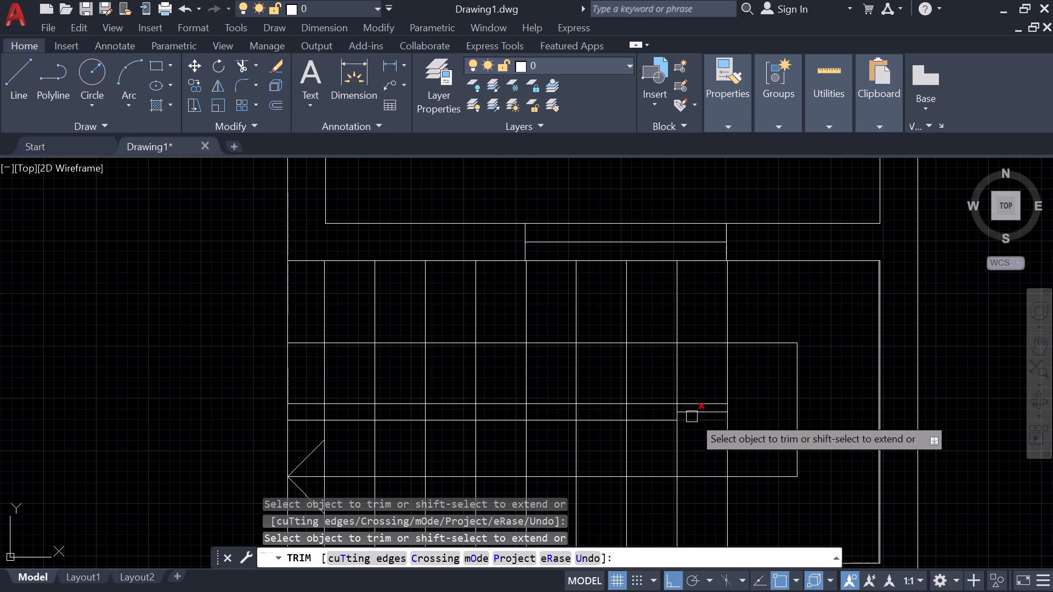
pyautogui.click(695, 414)
# Trim the four tread lines nearest the landing where they cross the gap between the staircase's two divider lines.
pyautogui.scroll(4, 705, 412)
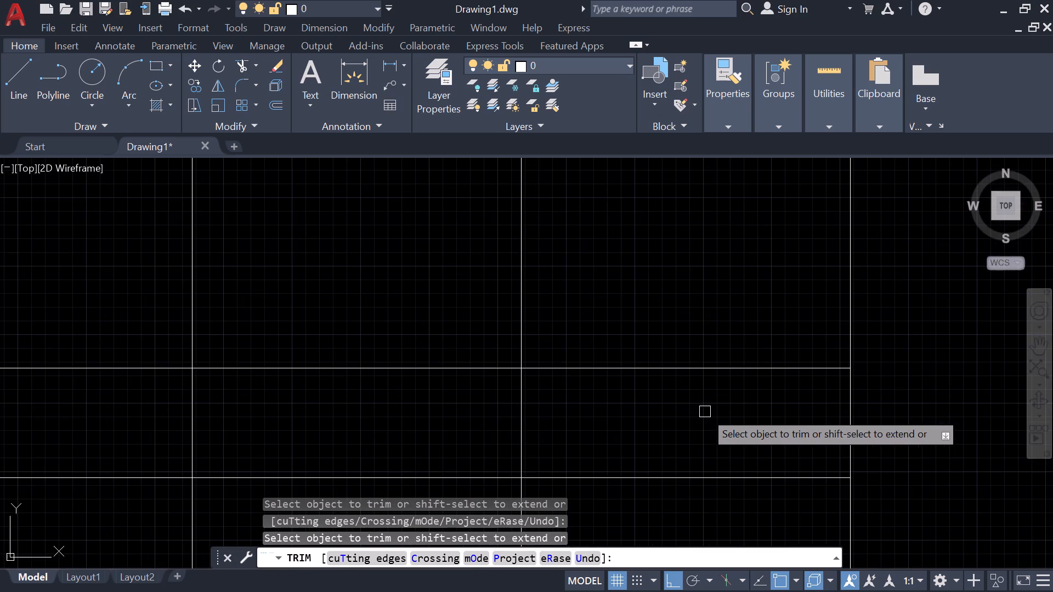
pyautogui.moveTo(705, 412); pyautogui.dragTo(380, 437)
pyautogui.scroll(-2, 380, 437)
pyautogui.moveTo(380, 437); pyautogui.dragTo(718, 437, button='middle')
pyautogui.moveTo(721, 436); pyautogui.dragTo(291, 442)
pyautogui.scroll(-2, 301, 444)
pyautogui.moveTo(381, 441); pyautogui.dragTo(740, 439, button='middle')
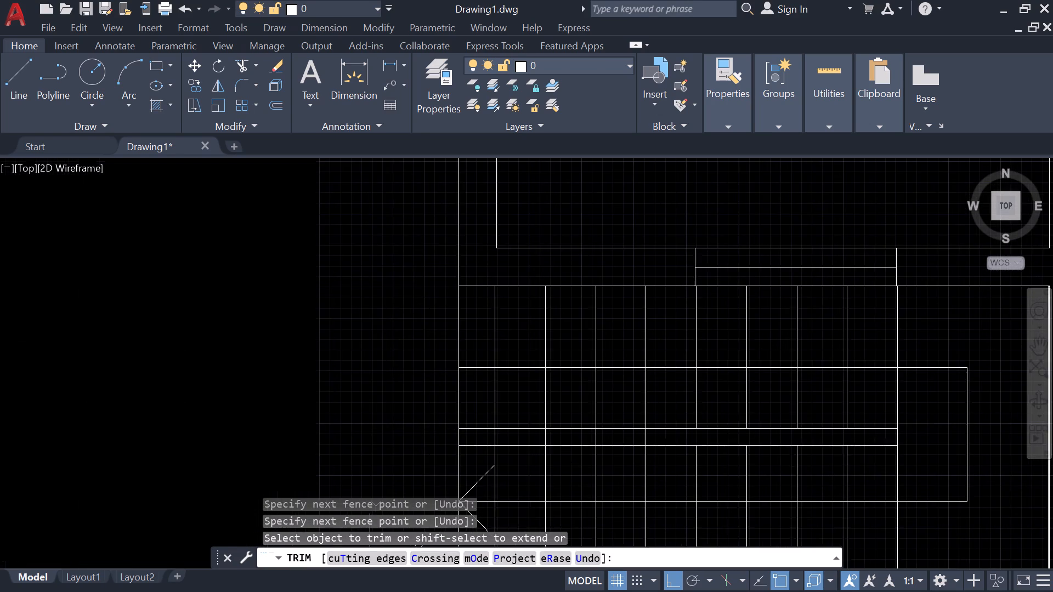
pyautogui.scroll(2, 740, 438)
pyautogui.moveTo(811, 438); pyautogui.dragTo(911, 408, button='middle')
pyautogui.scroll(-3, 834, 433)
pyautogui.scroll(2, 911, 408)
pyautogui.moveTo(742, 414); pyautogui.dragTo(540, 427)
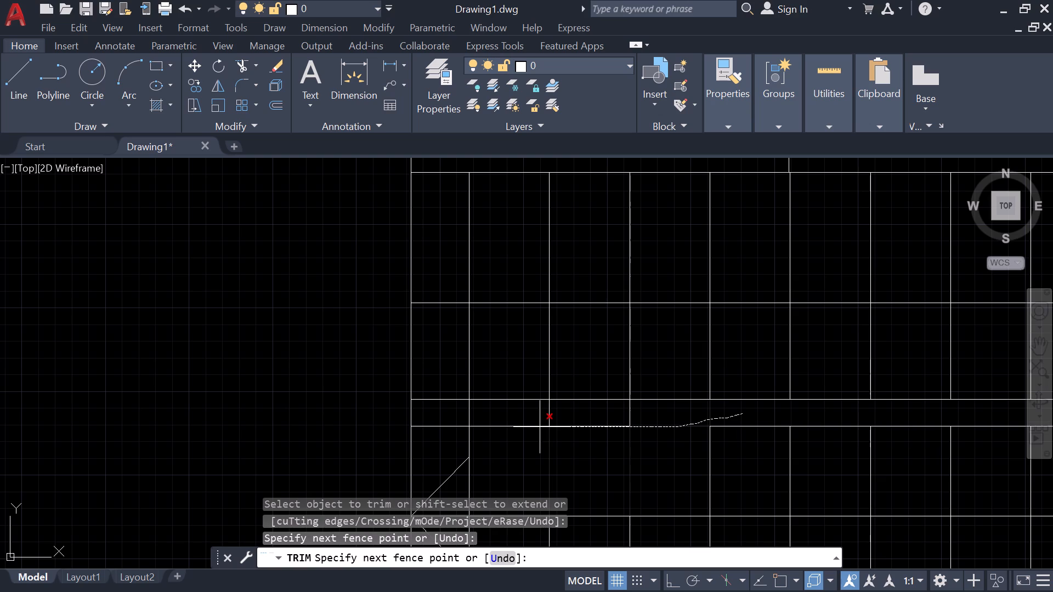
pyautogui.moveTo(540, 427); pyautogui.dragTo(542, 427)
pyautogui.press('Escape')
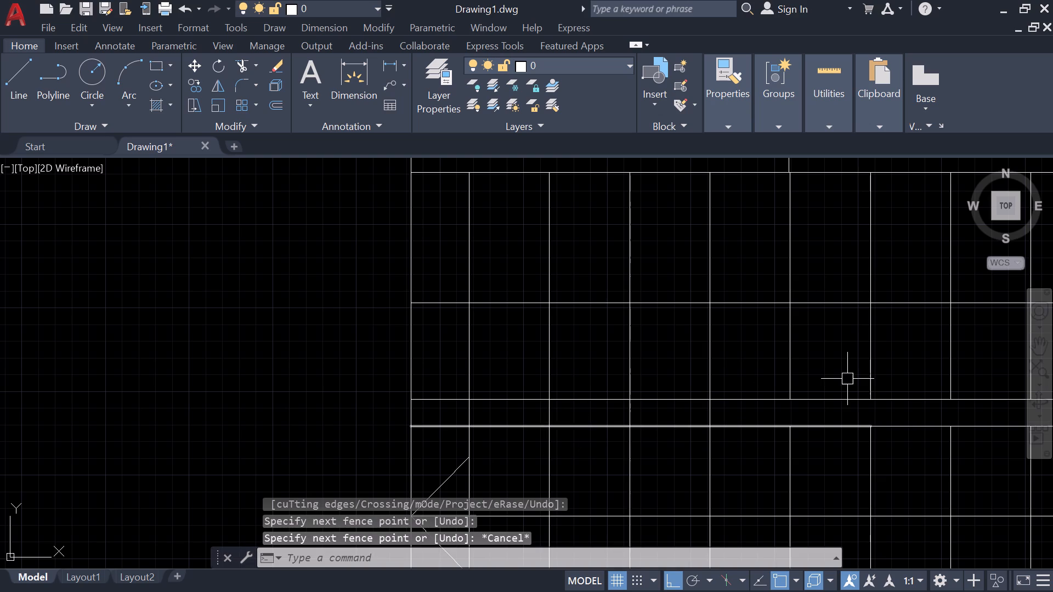
# Trim the remaining tread lines out of the gap between the two divider lines, up to the staircase's arrowhead end.
pyautogui.write('tr')
pyautogui.press('space')
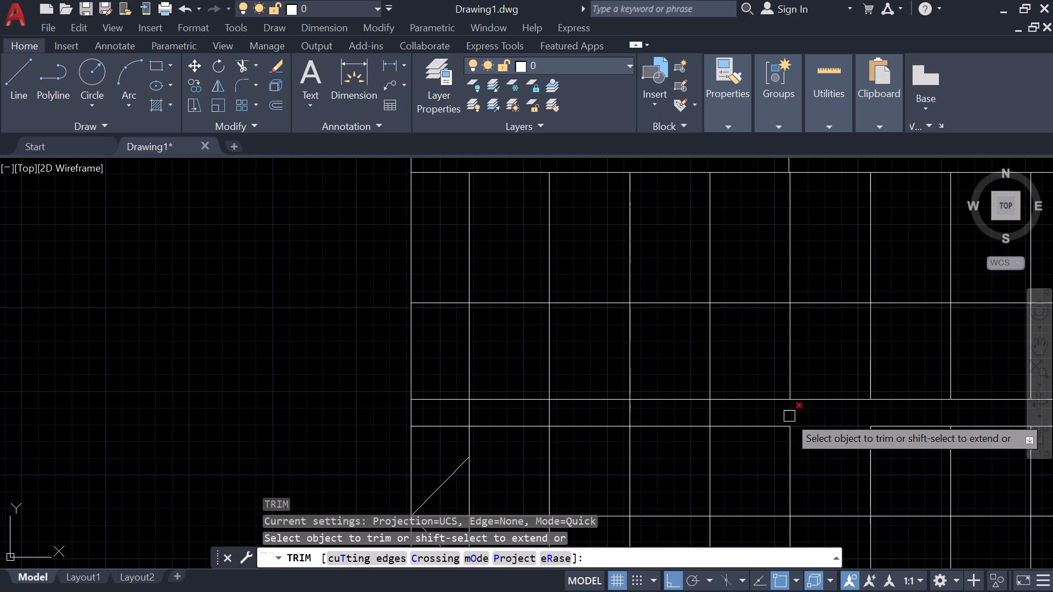
pyautogui.scroll(3, 777, 413)
pyautogui.moveTo(775, 413); pyautogui.dragTo(372, 422)
pyautogui.scroll(-1, 370, 421)
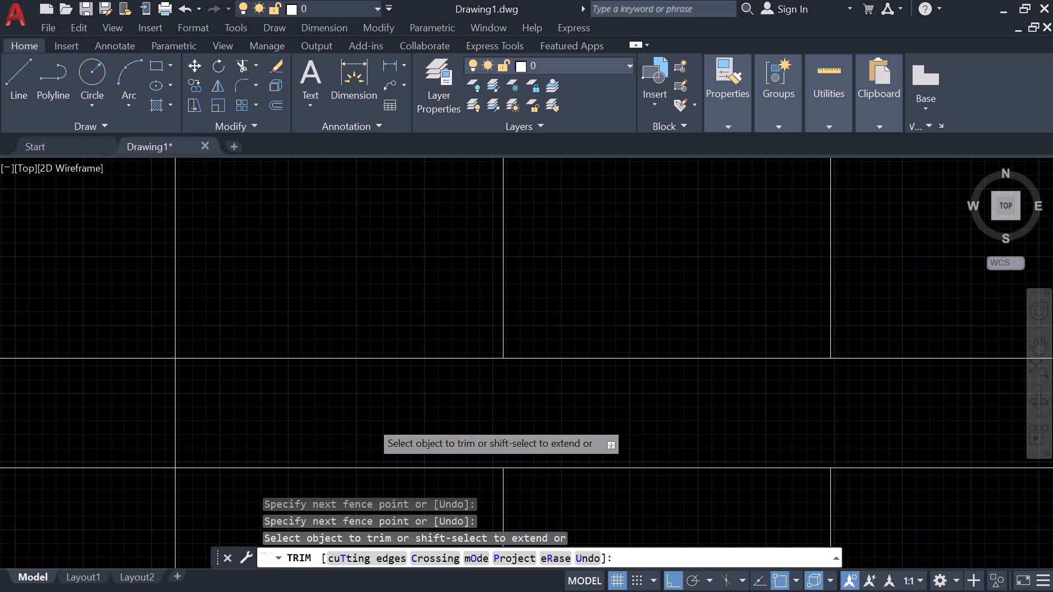
pyautogui.scroll(-1, 370, 421)
pyautogui.moveTo(376, 420); pyautogui.dragTo(986, 412, button='middle')
pyautogui.moveTo(984, 412); pyautogui.dragTo(650, 419)
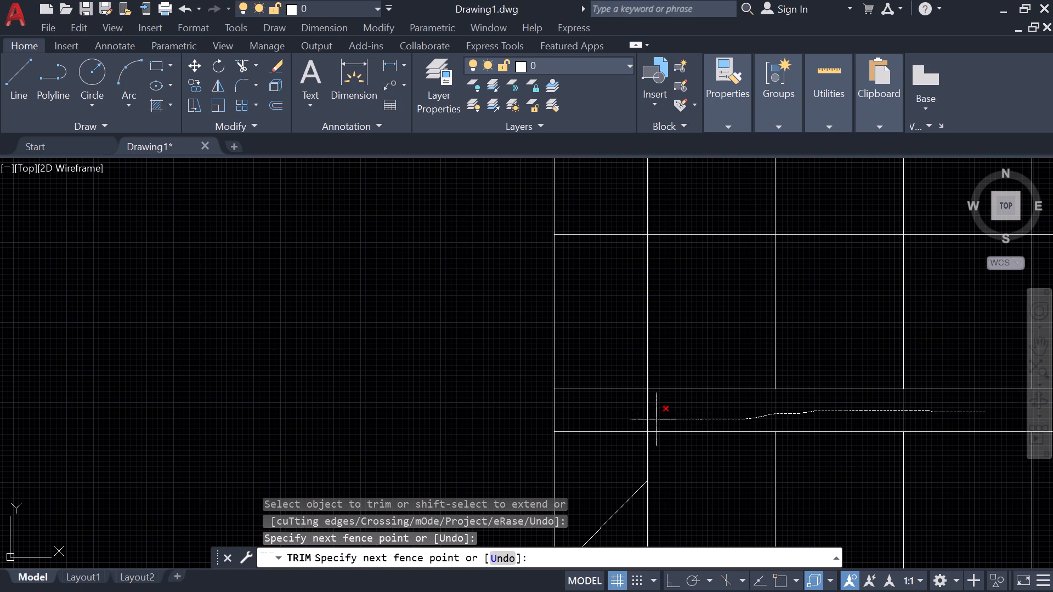
pyautogui.moveTo(650, 419); pyautogui.dragTo(564, 408)
pyautogui.scroll(-2, 598, 411)
pyautogui.moveTo(819, 433); pyautogui.dragTo(386, 432, button='middle')
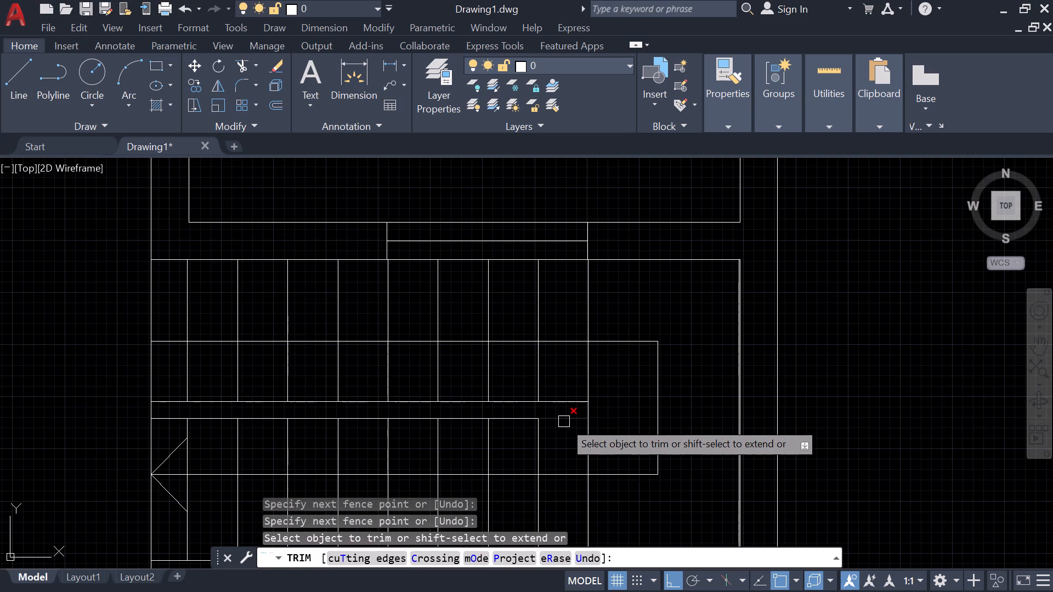
pyautogui.press('Escape')
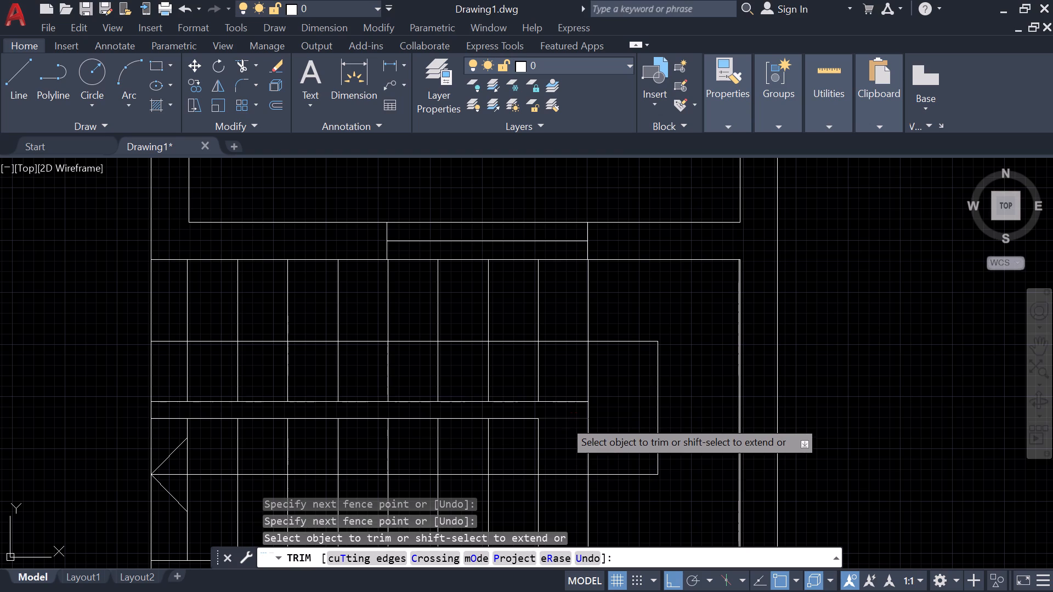
# Examine the staircase with its divider, the entrance steps and the whole furnished floor plan.
pyautogui.scroll(-2, 756, 393)
pyautogui.moveTo(721, 393); pyautogui.dragTo(746, 394, button='middle')
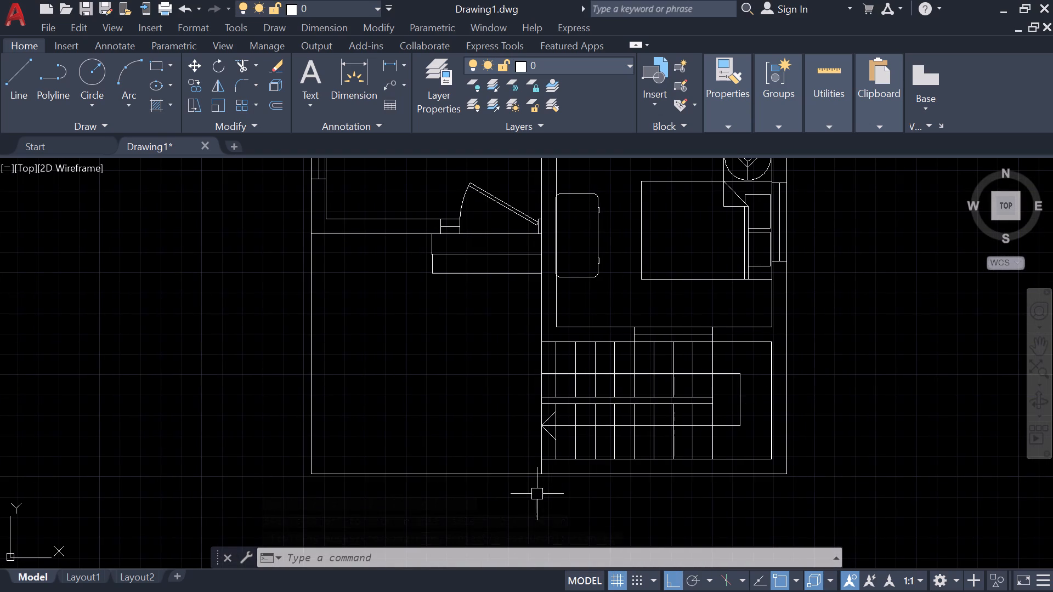
pyautogui.moveTo(471, 374); pyautogui.dragTo(449, 492, button='middle')
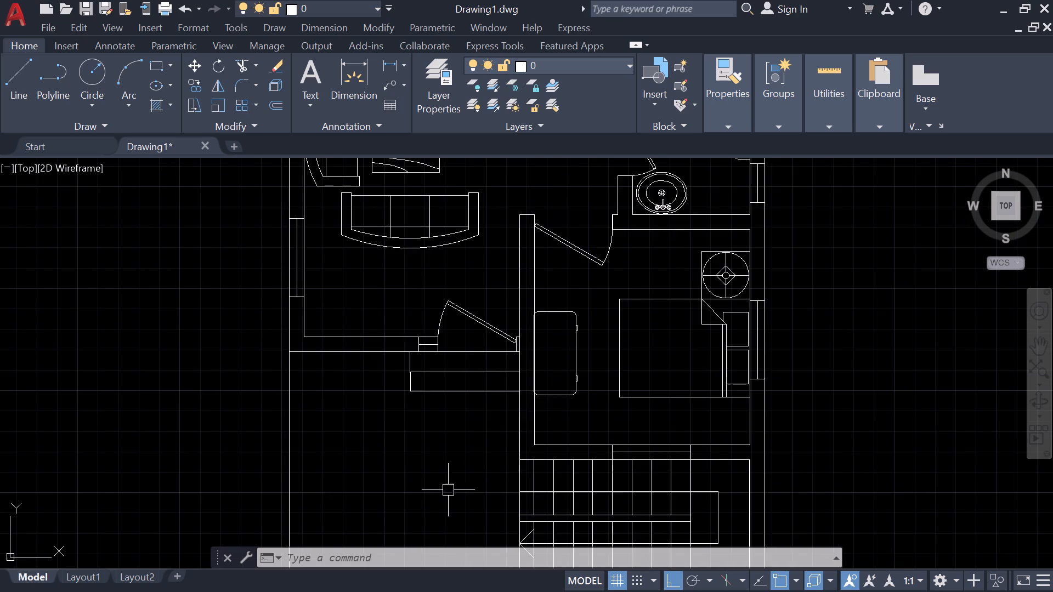
pyautogui.scroll(-1, 448, 485)
pyautogui.moveTo(448, 467); pyautogui.dragTo(478, 489, button='middle')
pyautogui.moveTo(510, 333); pyautogui.dragTo(499, 411, button='middle')
pyautogui.scroll(-1, 499, 411)
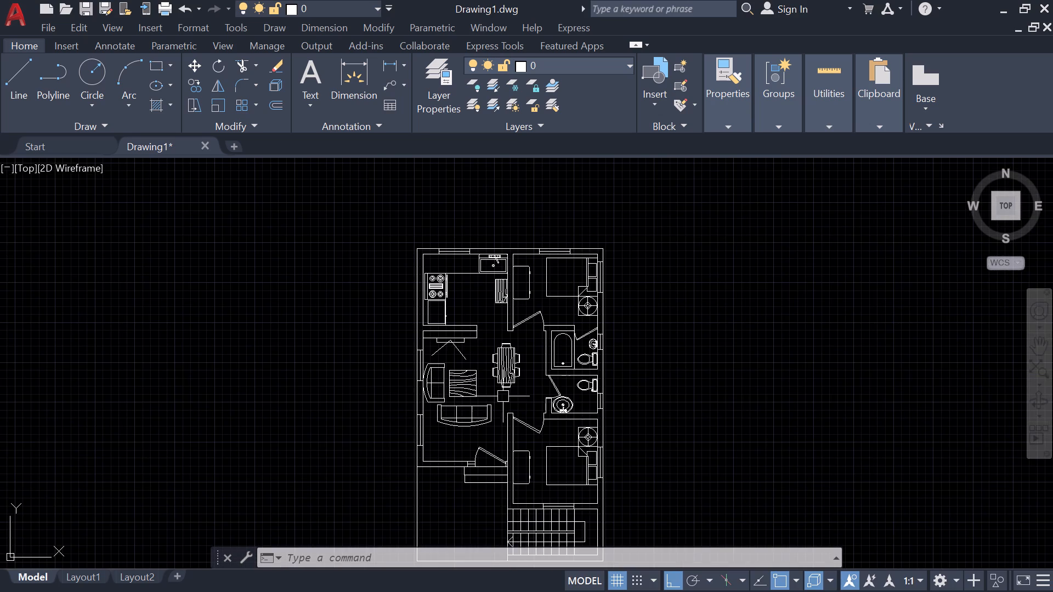
pyautogui.moveTo(503, 396); pyautogui.dragTo(512, 373, button='middle')
pyautogui.moveTo(511, 373); pyautogui.dragTo(559, 304, button='middle')
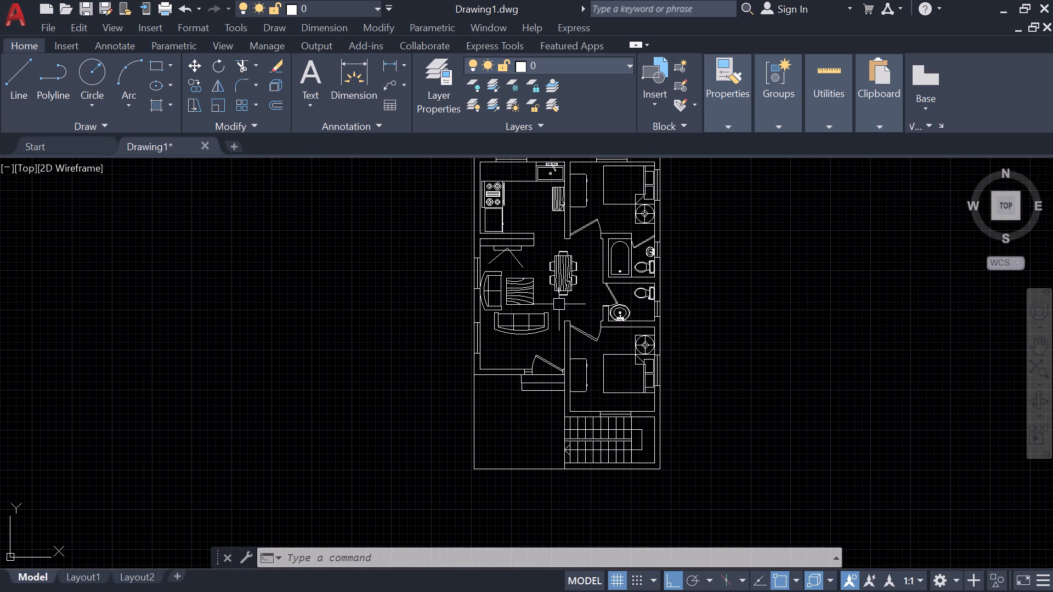
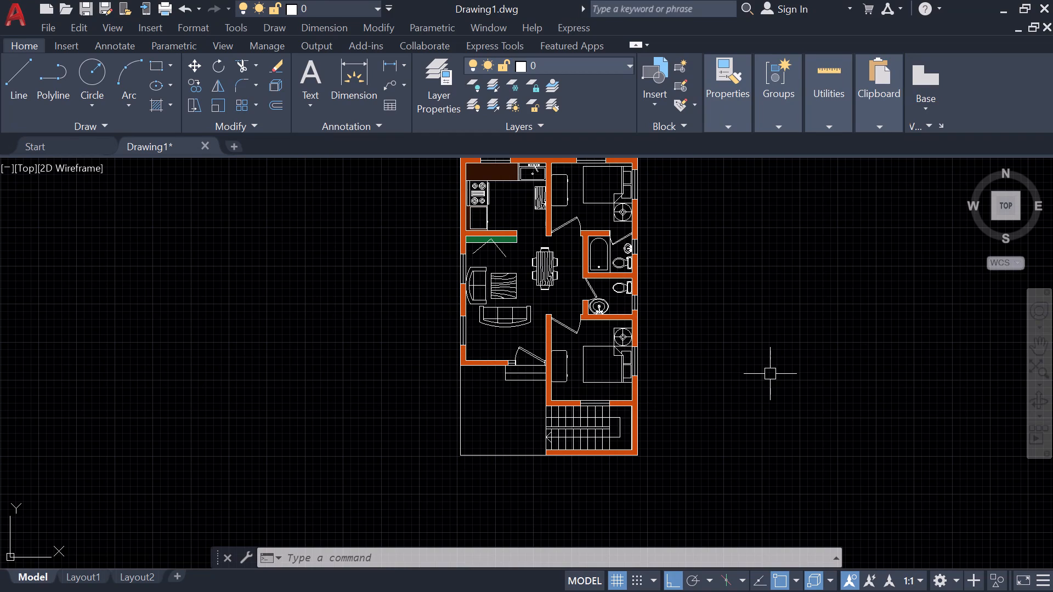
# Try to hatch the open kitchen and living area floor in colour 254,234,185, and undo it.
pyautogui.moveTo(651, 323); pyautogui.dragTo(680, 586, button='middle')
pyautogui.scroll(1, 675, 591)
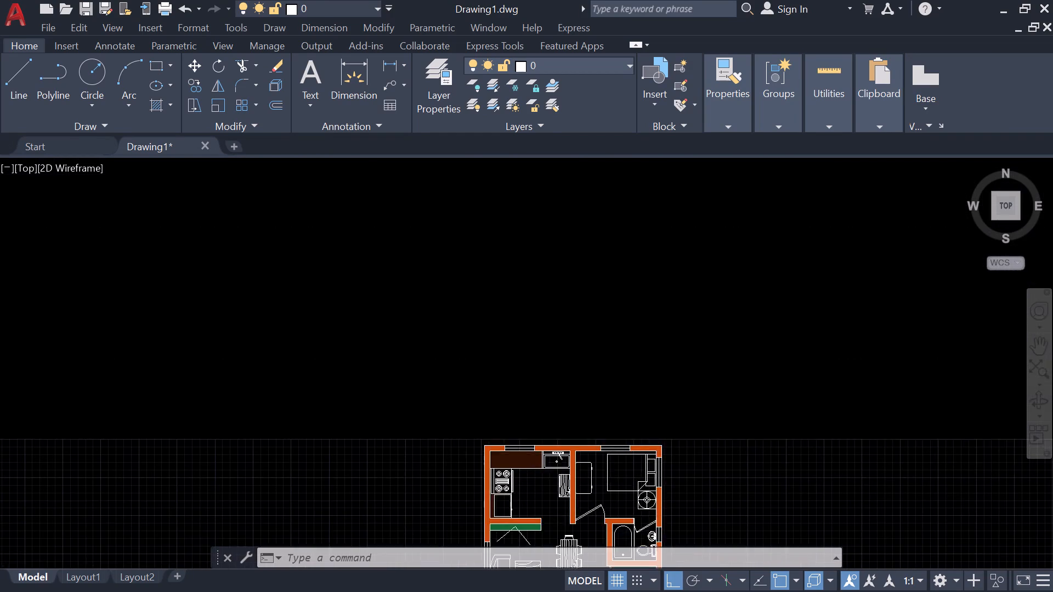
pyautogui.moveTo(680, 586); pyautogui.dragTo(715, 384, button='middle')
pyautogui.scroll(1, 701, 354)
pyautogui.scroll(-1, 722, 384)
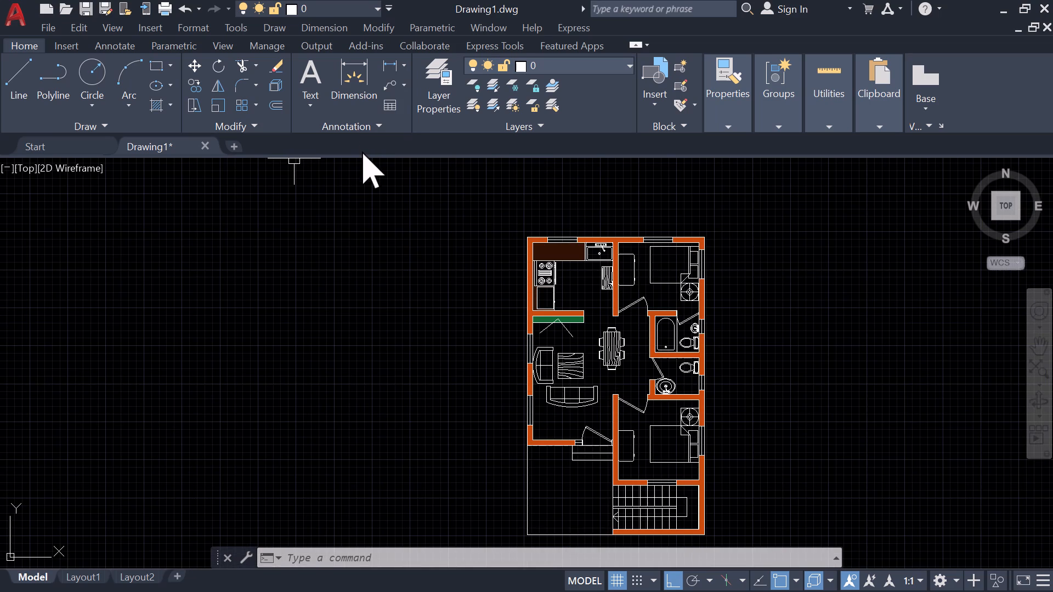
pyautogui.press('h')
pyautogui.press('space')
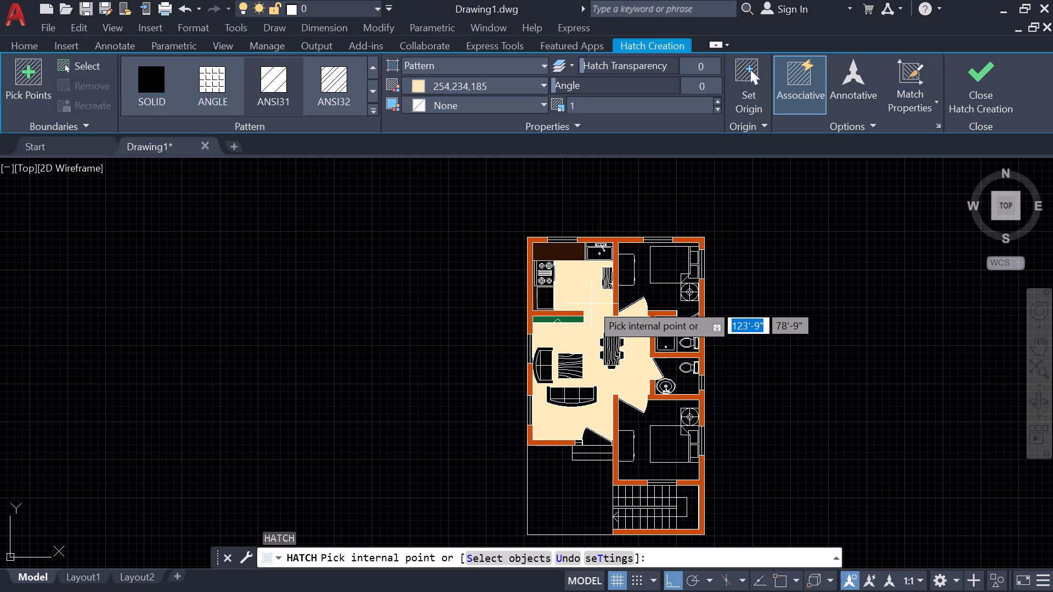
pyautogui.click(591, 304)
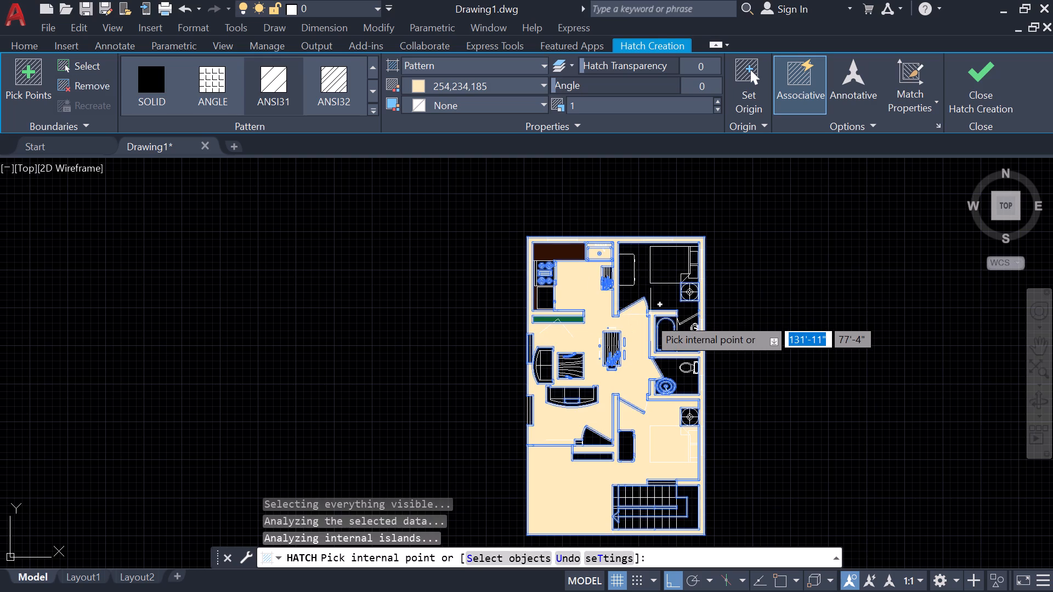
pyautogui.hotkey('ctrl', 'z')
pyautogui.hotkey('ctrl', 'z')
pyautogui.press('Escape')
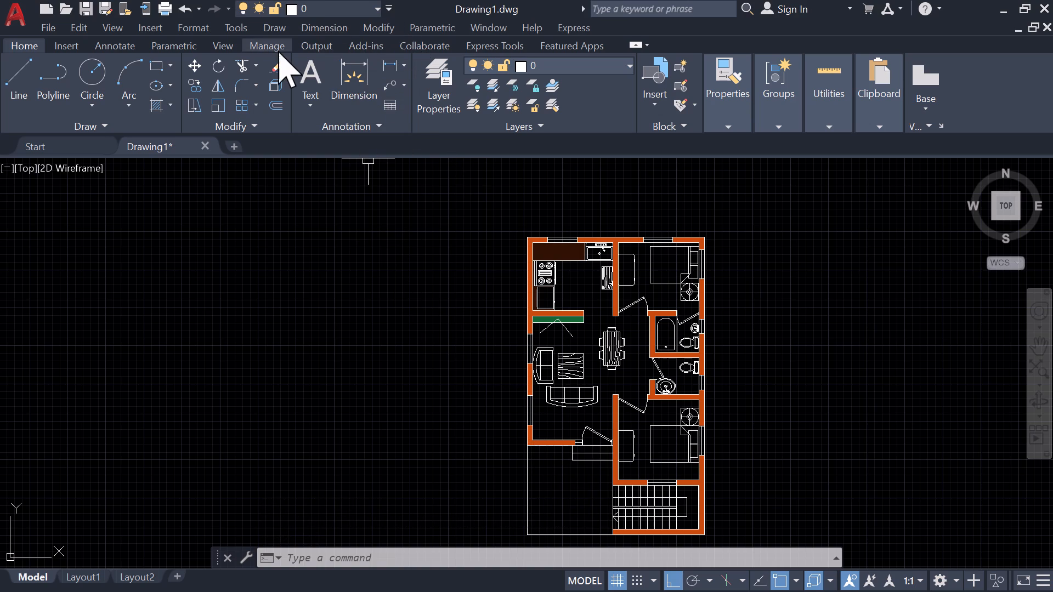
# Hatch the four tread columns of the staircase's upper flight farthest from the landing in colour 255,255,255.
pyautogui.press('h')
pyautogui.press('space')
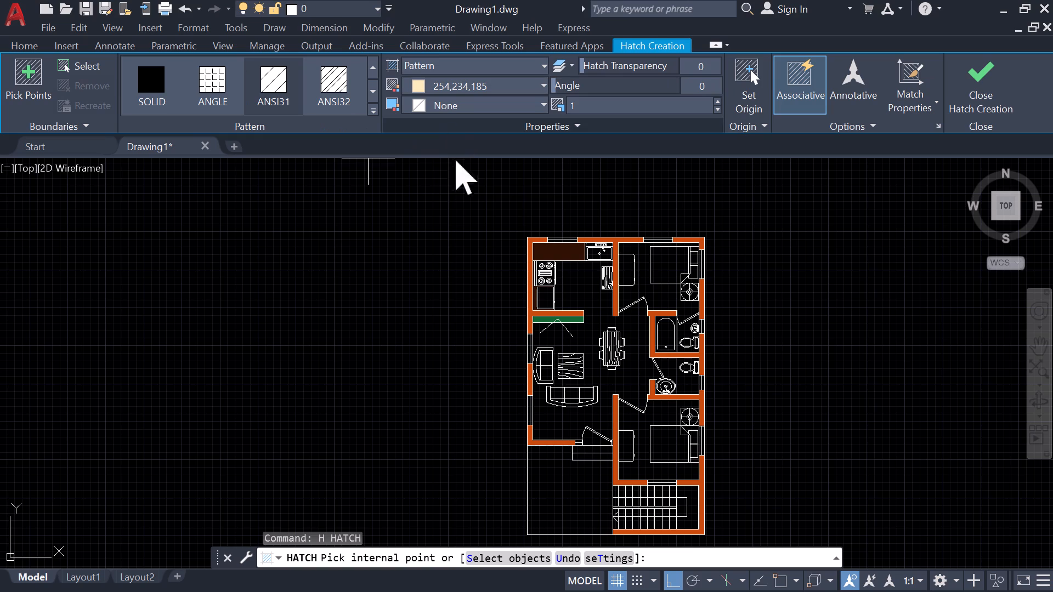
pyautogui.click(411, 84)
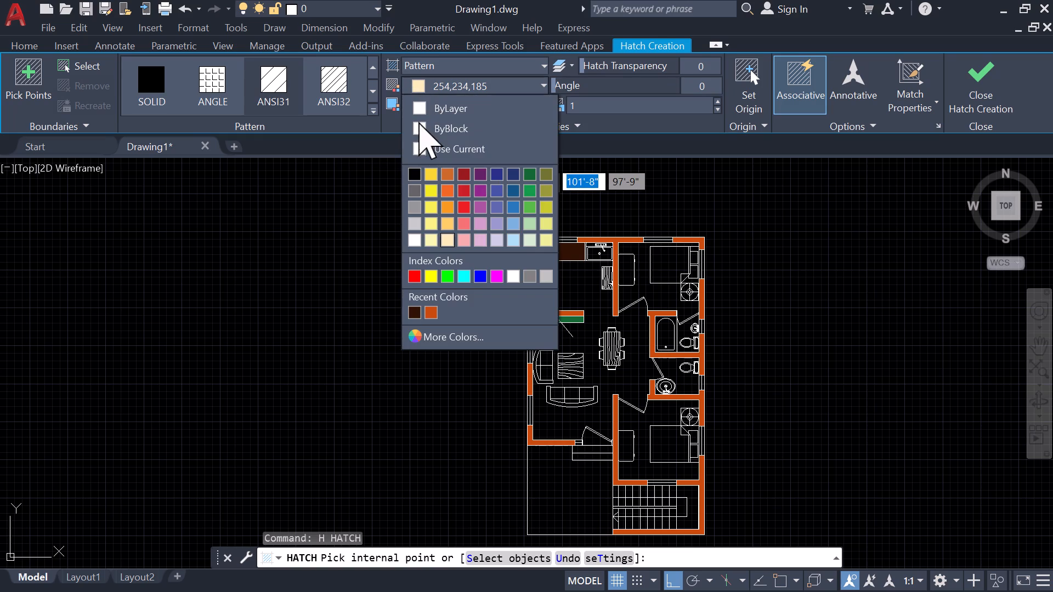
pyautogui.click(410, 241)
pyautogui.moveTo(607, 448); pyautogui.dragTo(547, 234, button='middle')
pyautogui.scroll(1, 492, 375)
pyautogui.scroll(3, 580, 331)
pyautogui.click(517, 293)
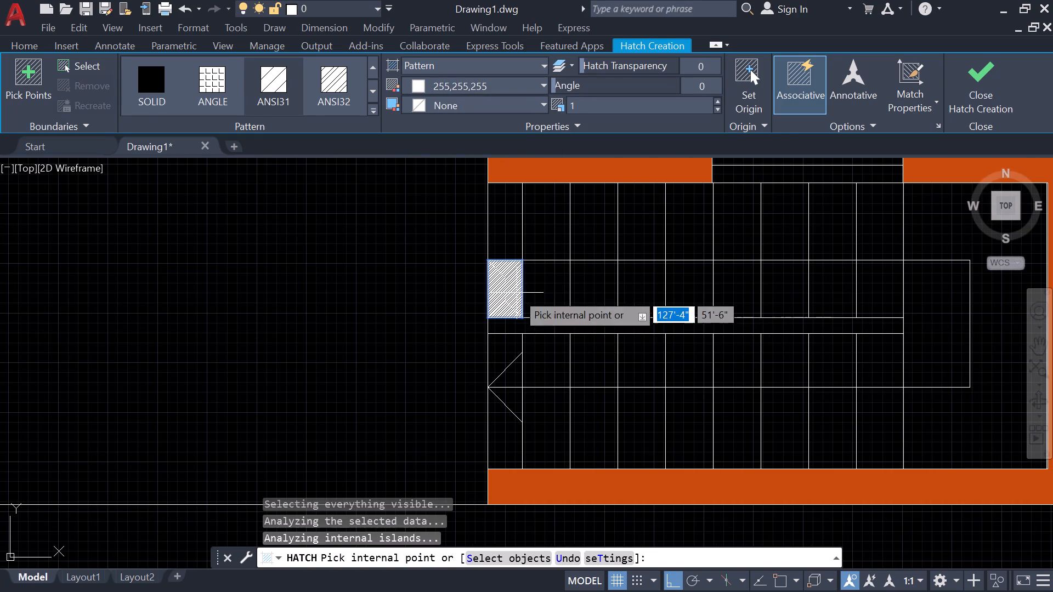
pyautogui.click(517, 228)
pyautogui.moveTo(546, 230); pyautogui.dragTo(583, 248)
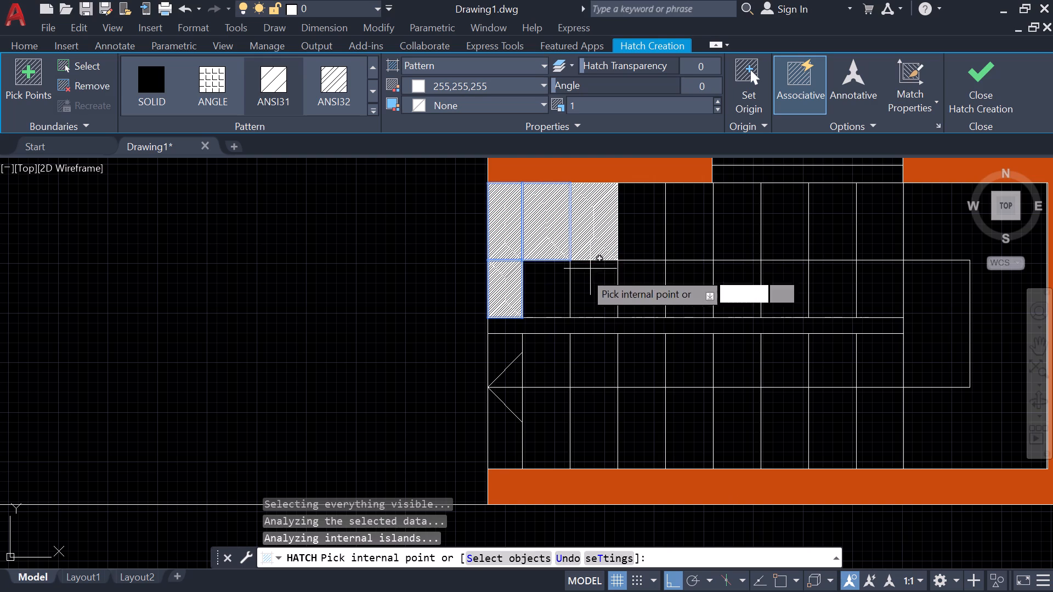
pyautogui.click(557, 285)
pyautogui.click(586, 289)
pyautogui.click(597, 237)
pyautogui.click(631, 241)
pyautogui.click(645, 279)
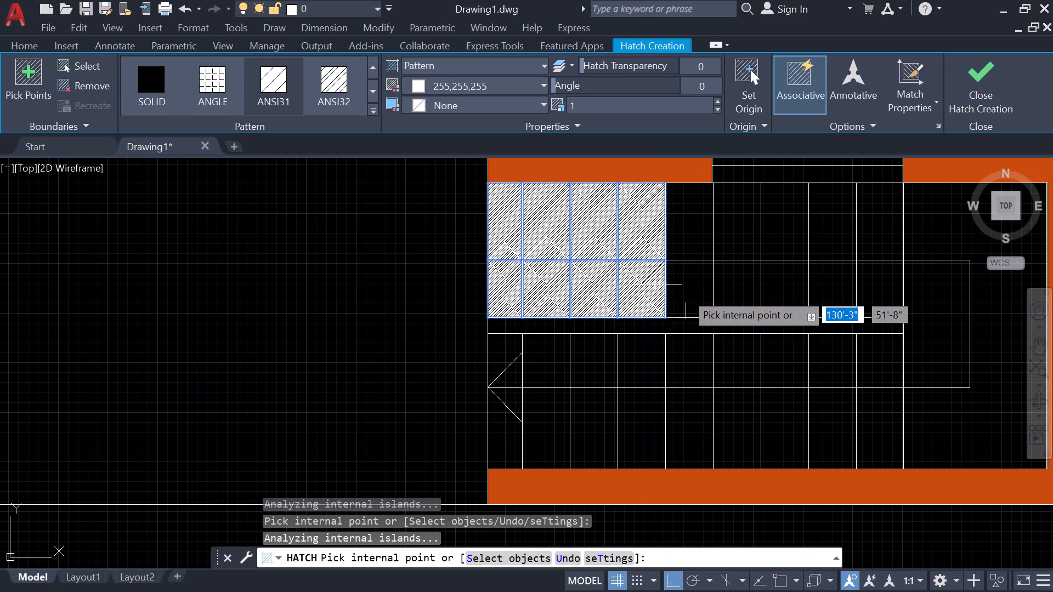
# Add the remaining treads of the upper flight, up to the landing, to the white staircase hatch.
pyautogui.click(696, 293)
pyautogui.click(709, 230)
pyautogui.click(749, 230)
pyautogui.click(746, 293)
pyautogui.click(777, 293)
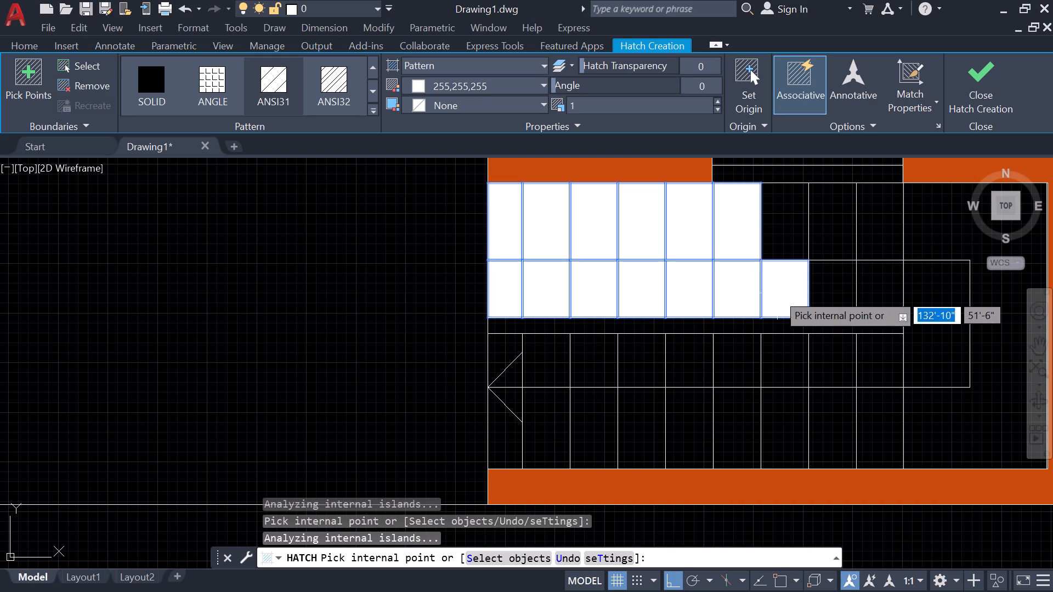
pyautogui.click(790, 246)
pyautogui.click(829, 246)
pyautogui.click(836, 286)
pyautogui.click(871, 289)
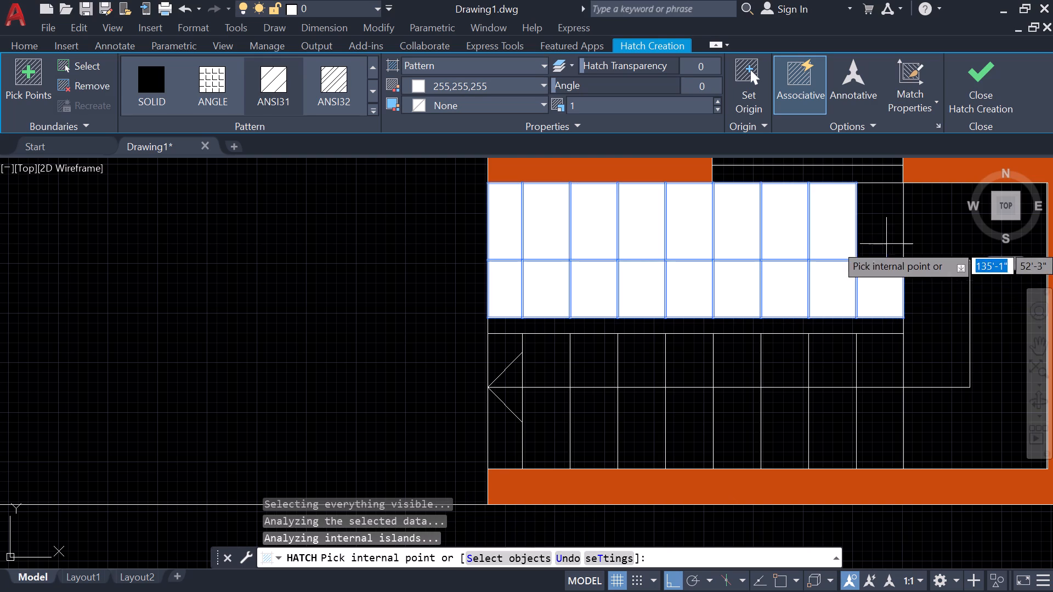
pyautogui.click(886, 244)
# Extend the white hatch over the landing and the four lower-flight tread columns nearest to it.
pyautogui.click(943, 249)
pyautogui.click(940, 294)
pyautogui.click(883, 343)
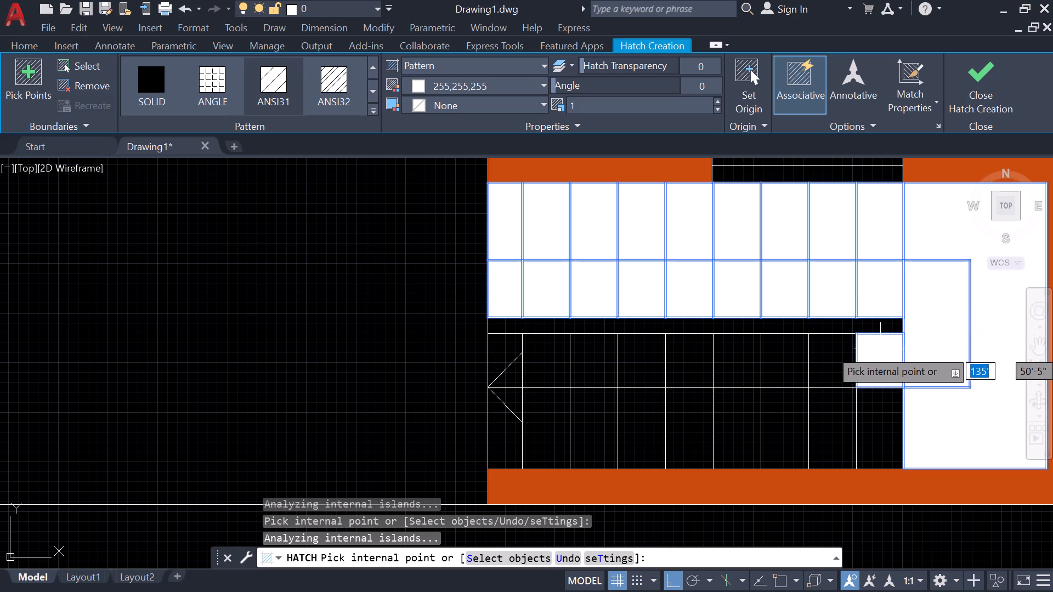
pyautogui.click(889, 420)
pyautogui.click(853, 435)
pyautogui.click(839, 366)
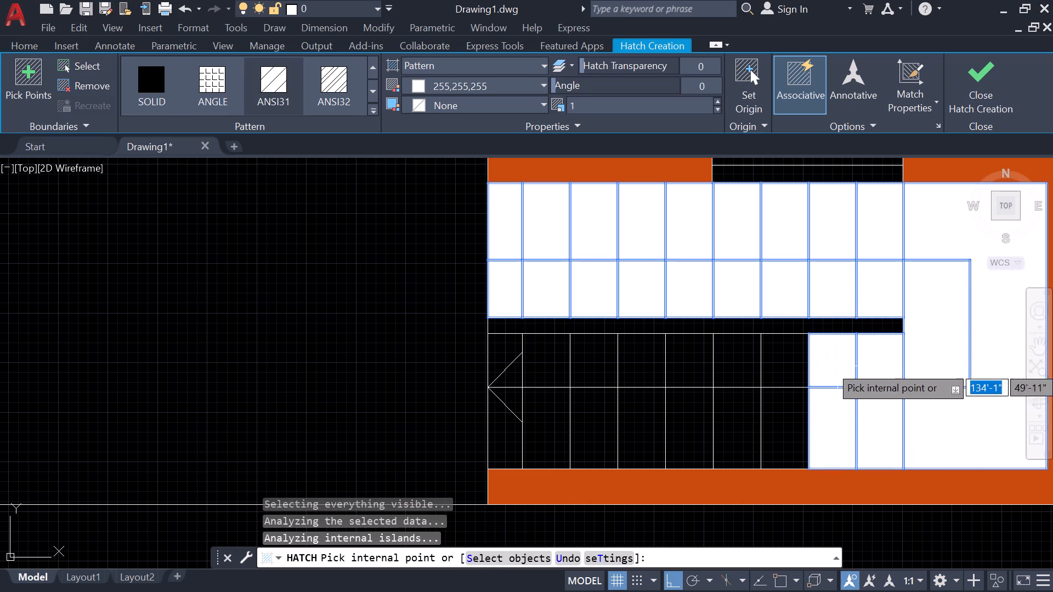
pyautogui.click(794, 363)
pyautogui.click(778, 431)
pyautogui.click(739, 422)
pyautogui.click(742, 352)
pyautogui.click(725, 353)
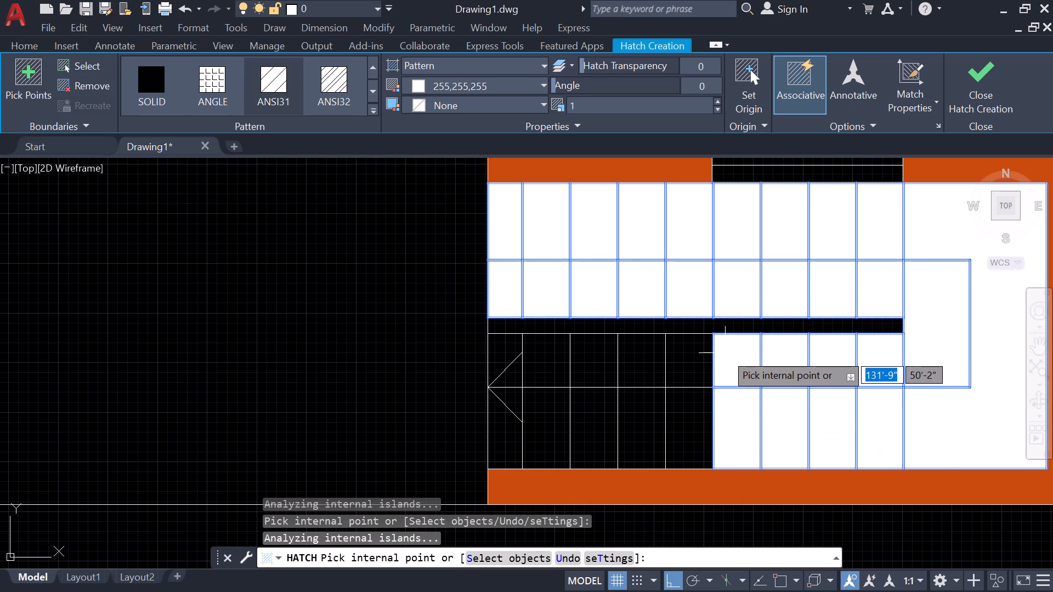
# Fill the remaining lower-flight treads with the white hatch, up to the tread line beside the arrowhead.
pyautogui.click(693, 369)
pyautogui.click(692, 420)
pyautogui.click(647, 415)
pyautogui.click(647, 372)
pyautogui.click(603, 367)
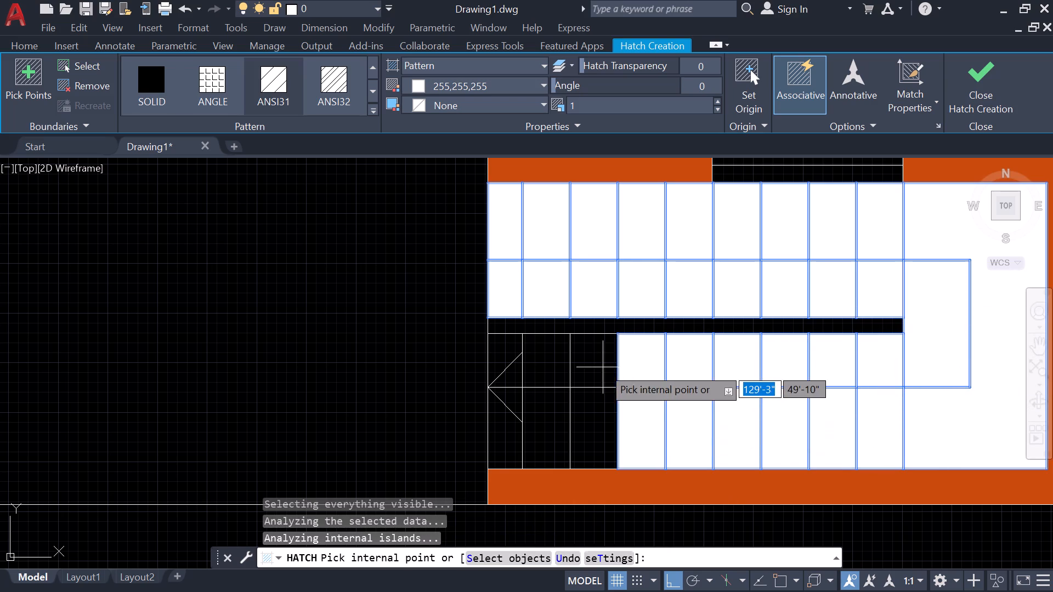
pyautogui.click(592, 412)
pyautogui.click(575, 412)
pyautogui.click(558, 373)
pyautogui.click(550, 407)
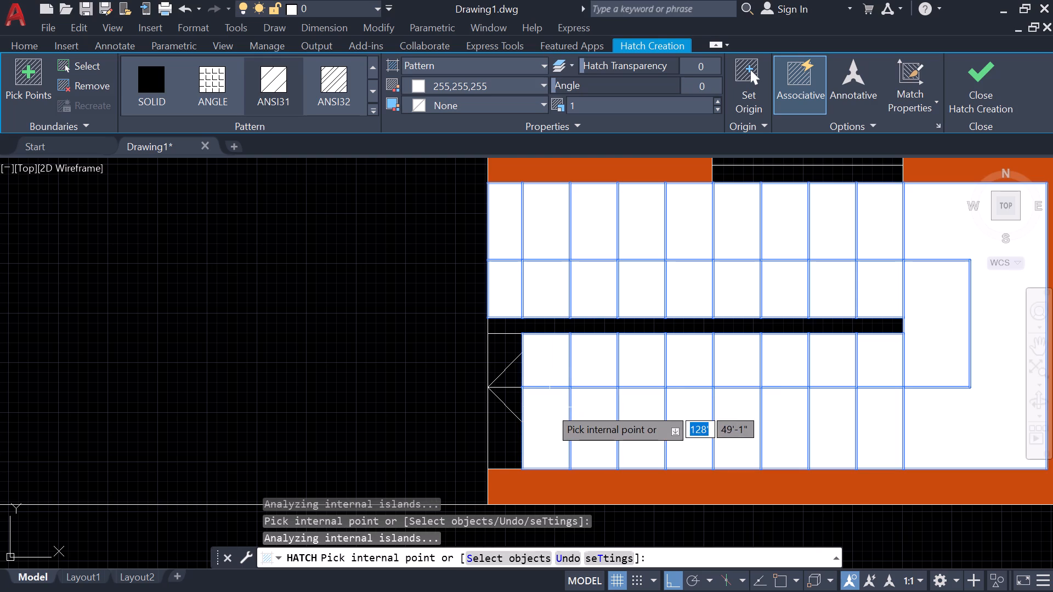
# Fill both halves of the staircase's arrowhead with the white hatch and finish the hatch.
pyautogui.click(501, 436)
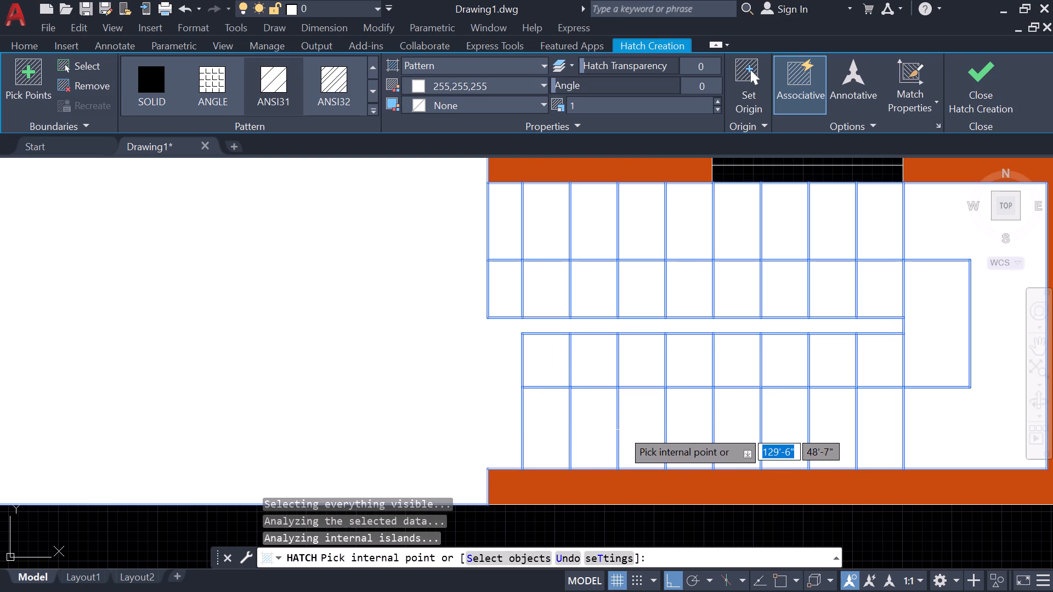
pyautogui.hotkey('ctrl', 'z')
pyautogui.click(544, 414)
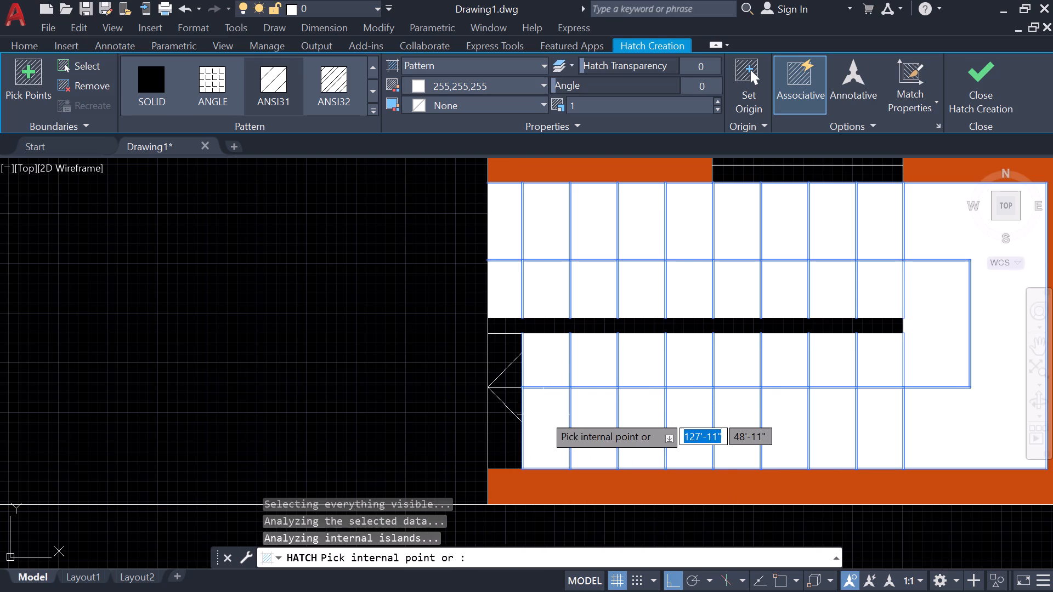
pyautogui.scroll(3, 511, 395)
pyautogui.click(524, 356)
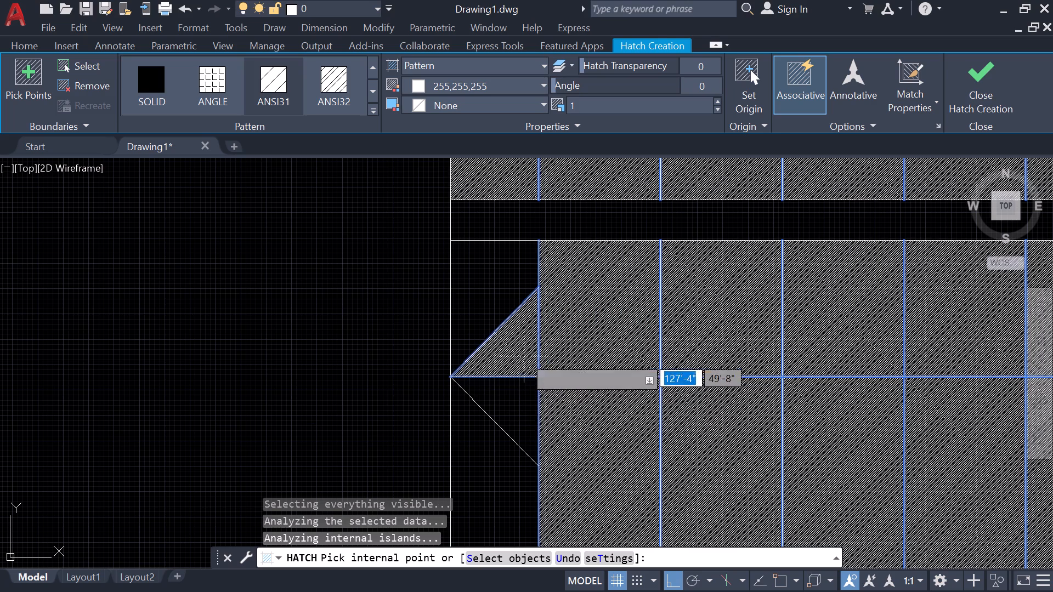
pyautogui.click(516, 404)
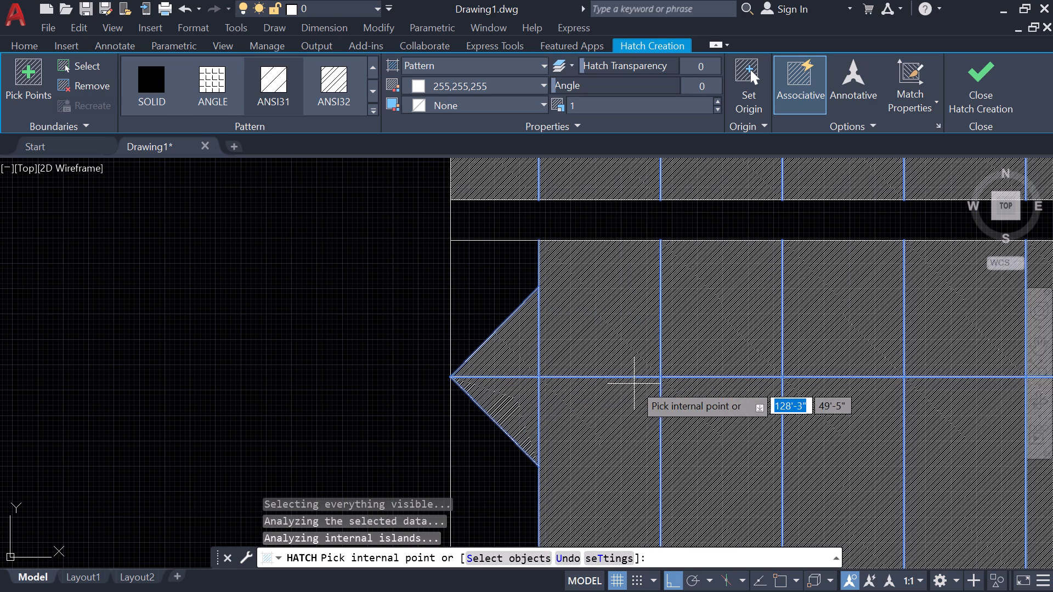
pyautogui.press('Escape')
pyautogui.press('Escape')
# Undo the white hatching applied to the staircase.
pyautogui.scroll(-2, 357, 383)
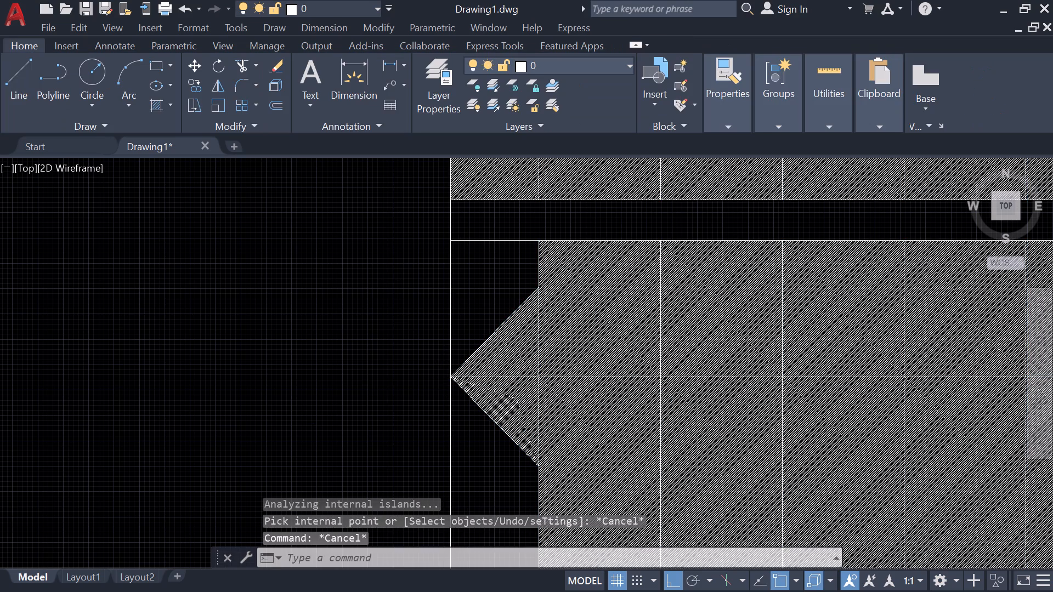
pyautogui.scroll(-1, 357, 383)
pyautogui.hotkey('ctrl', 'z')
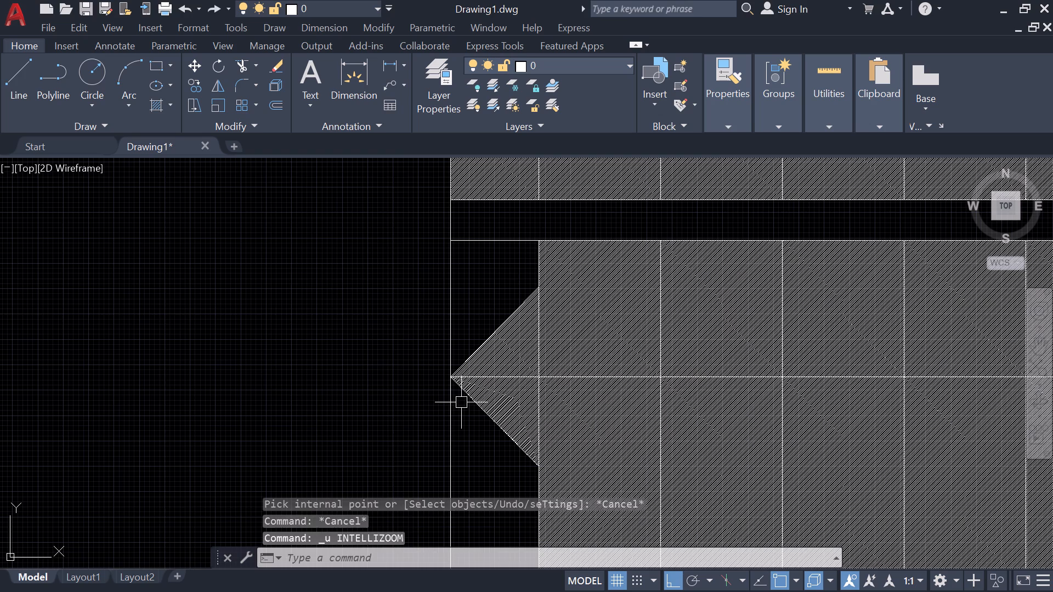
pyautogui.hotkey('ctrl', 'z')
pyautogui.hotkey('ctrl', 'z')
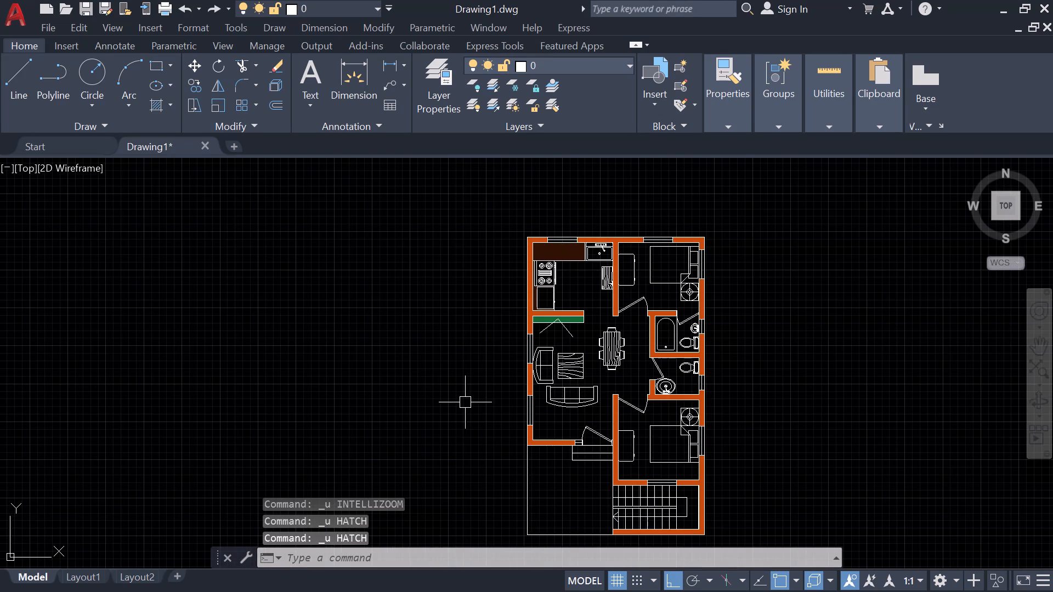
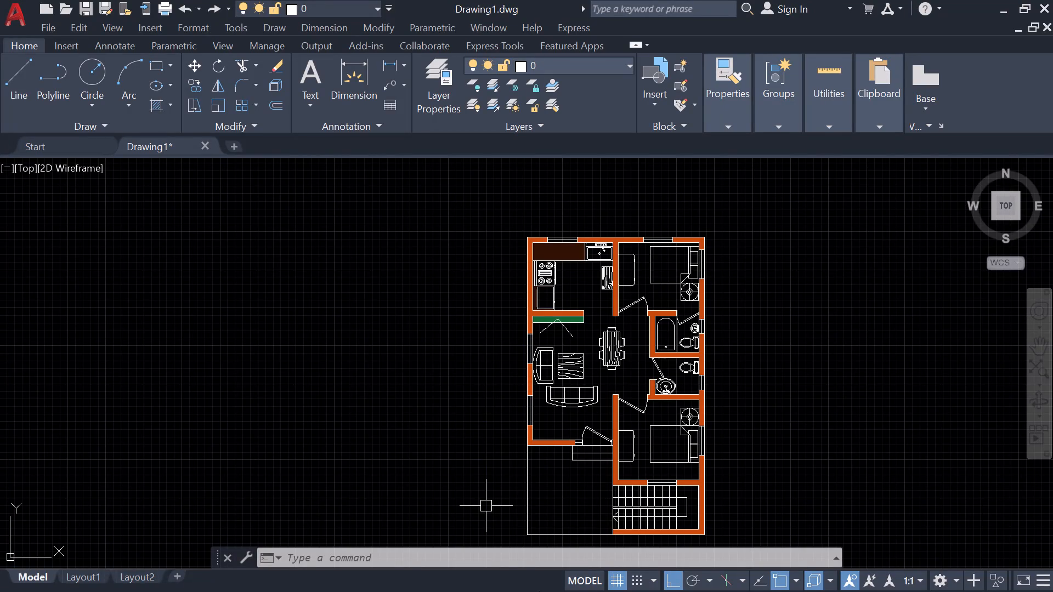
# Draw a rectangle about 5'-10" by 2'-1" in the living-room corner between the lower window and the entrance door.
pyautogui.moveTo(556, 505); pyautogui.dragTo(463, 522, button='middle')
pyautogui.scroll(1, 499, 474)
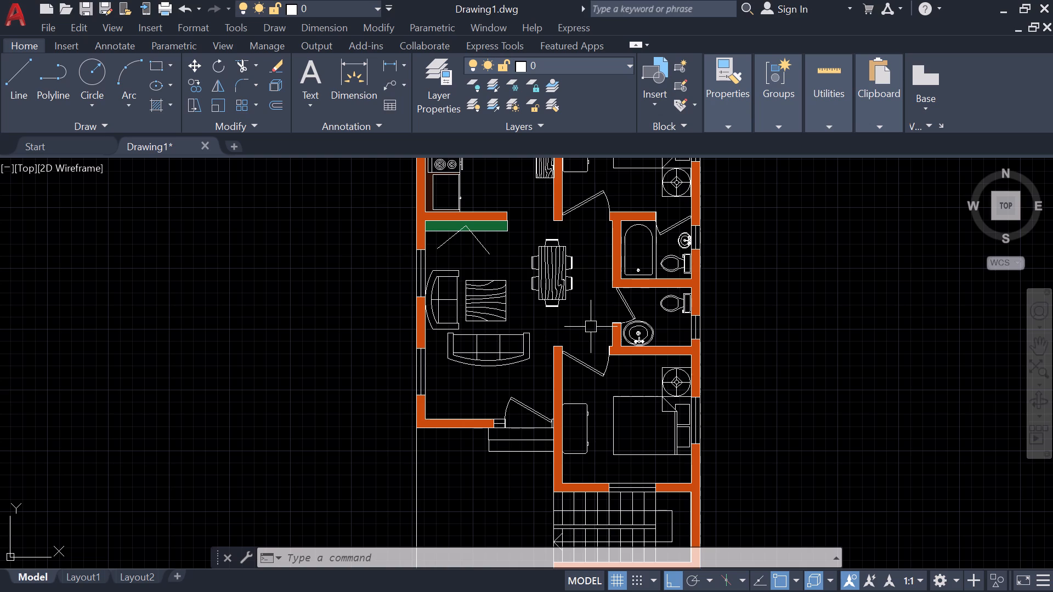
pyautogui.moveTo(584, 335); pyautogui.dragTo(569, 422, button='middle')
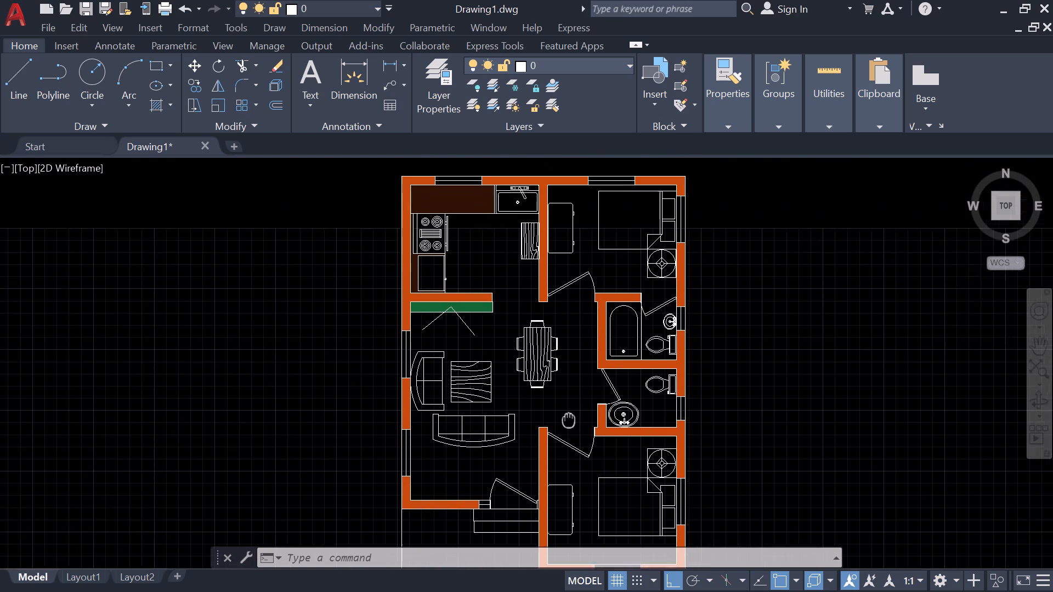
pyautogui.moveTo(569, 422); pyautogui.dragTo(564, 434, button='middle')
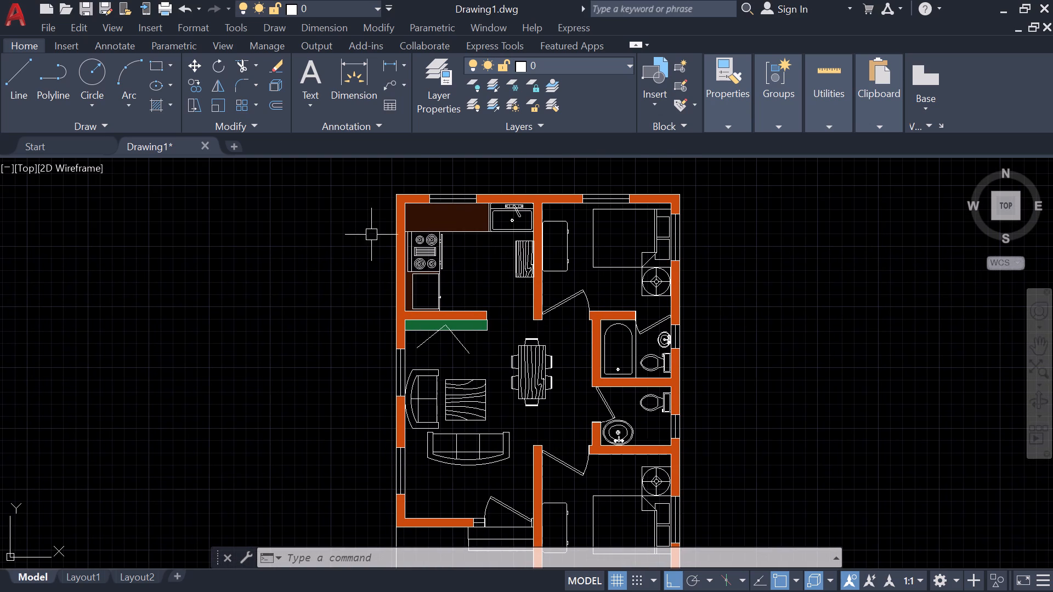
pyautogui.moveTo(462, 419); pyautogui.dragTo(534, 313, button='middle')
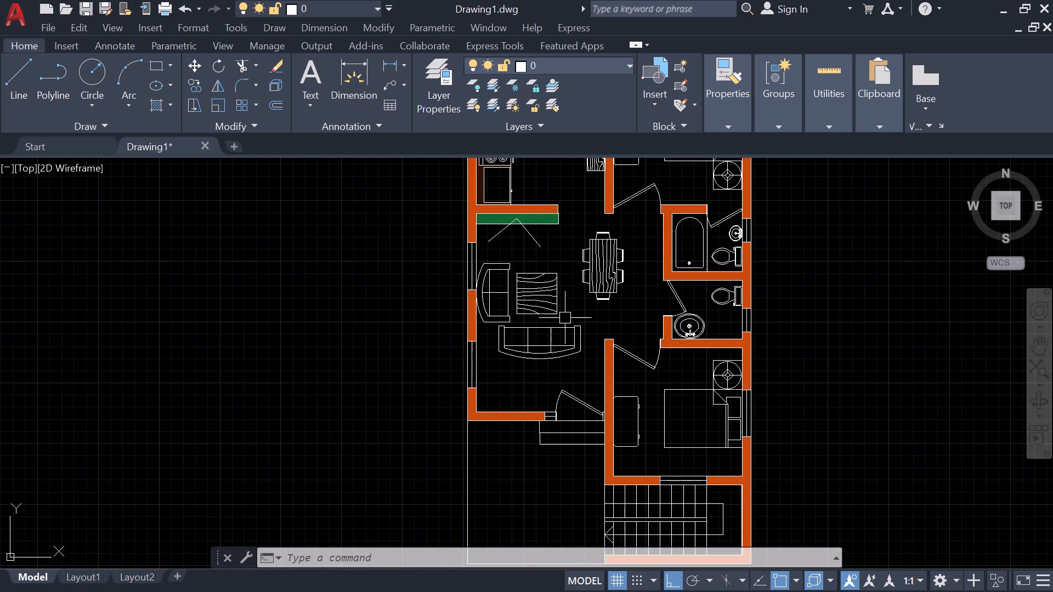
pyautogui.press('r')
pyautogui.press('e')
pyautogui.press('c')
pyautogui.press('space')
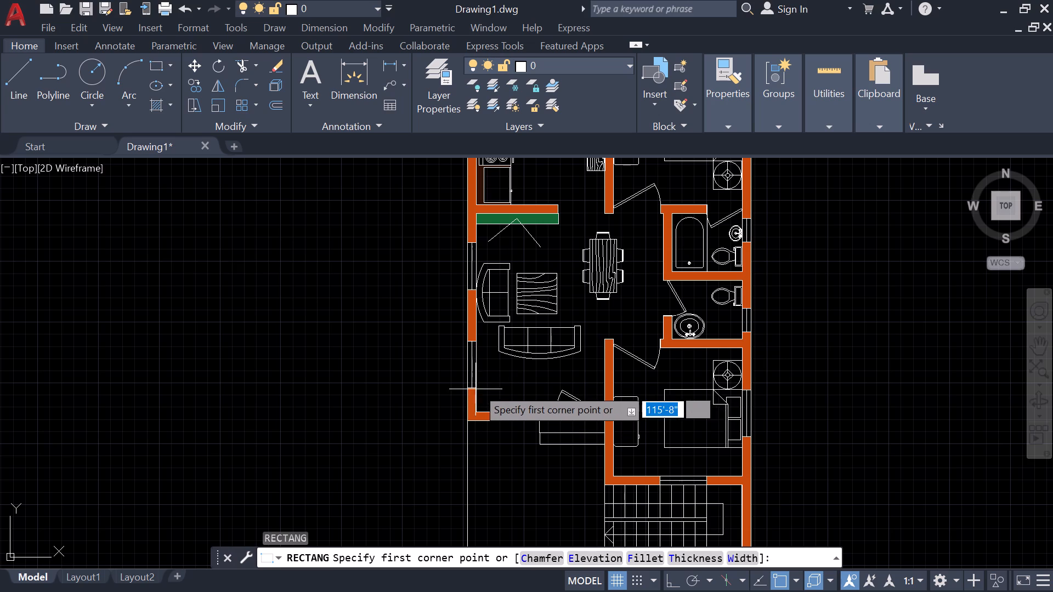
pyautogui.click(477, 387)
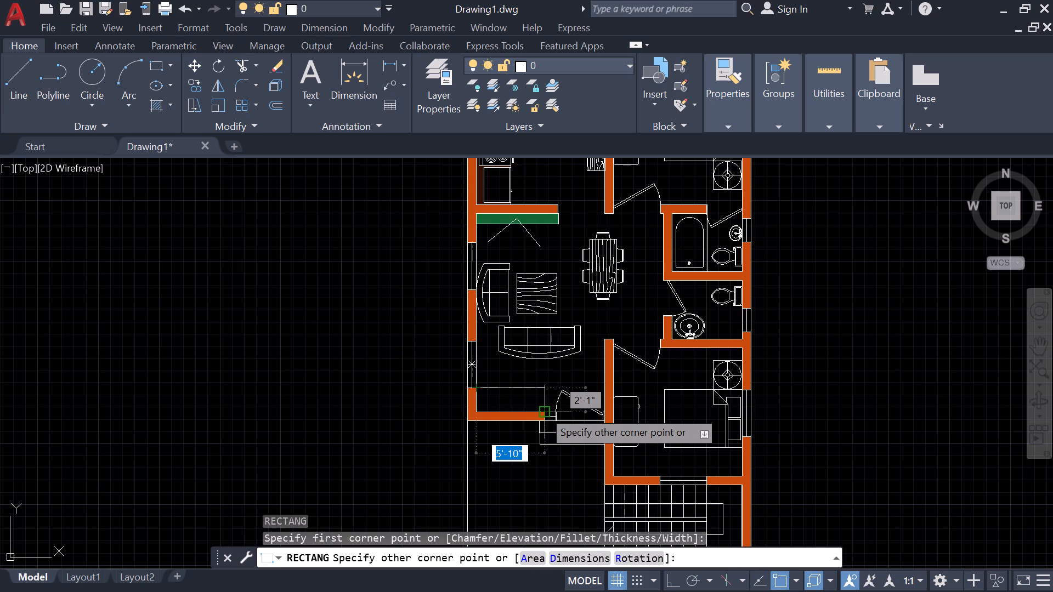
pyautogui.click(544, 410)
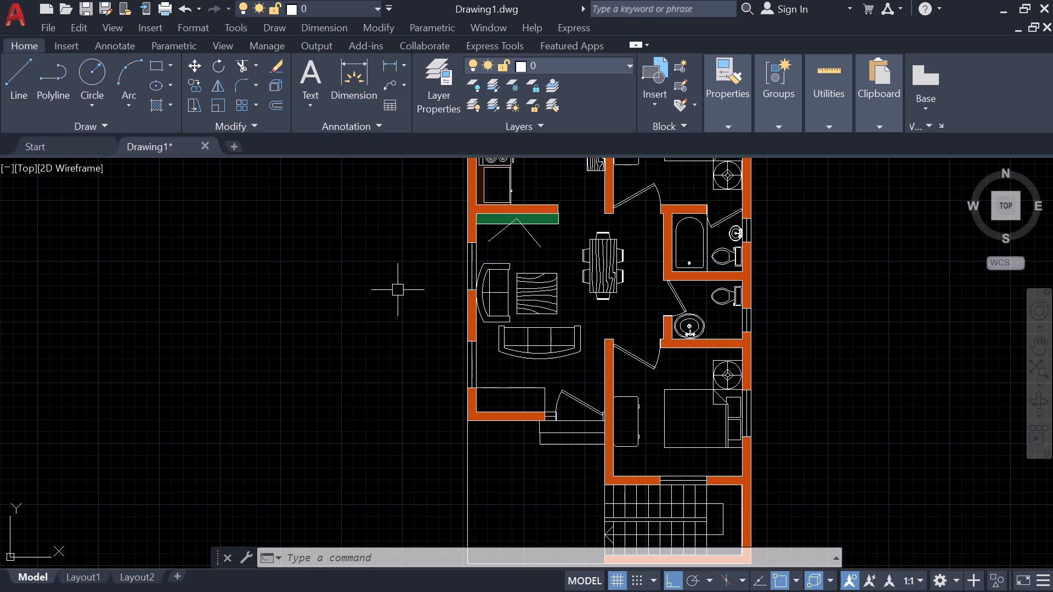
# Hatch the new living-room rectangle with the recent dark brown colour 48,18,3 and finish the hatch.
pyautogui.write('h')
pyautogui.press('space')
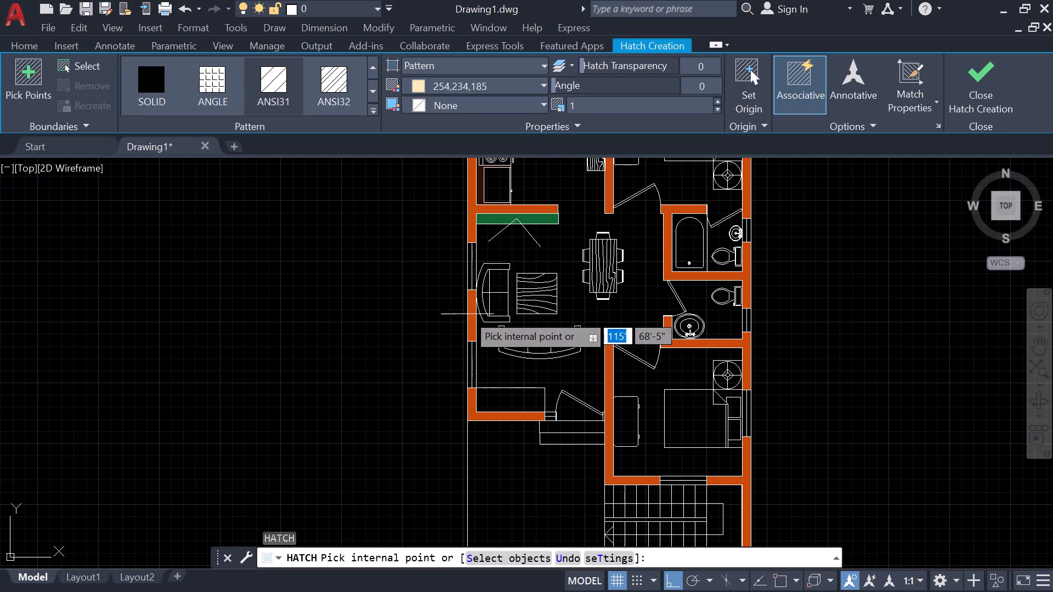
pyautogui.click(414, 88)
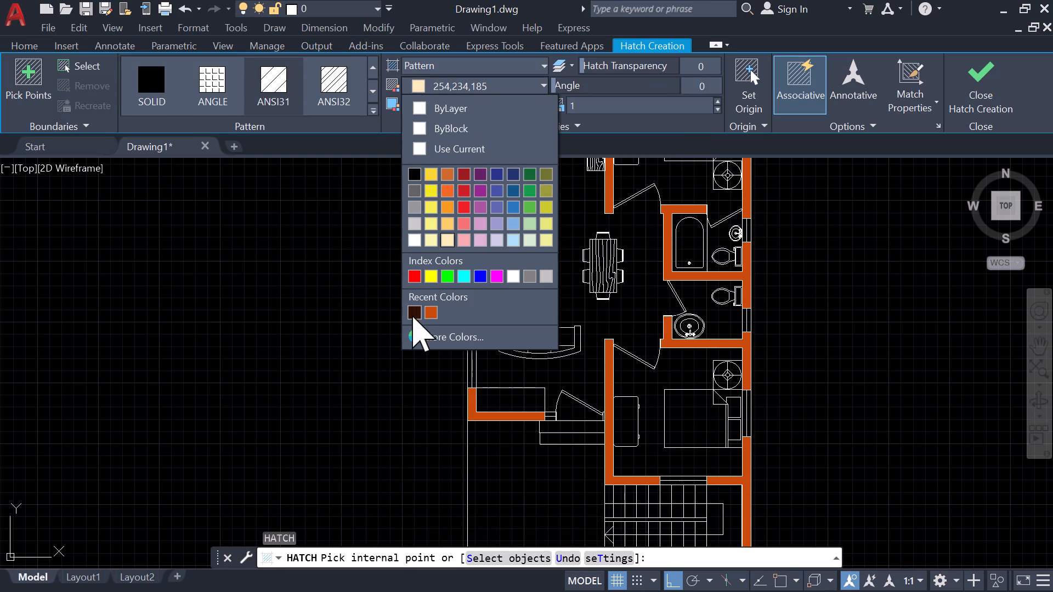
pyautogui.click(412, 315)
pyautogui.click(507, 400)
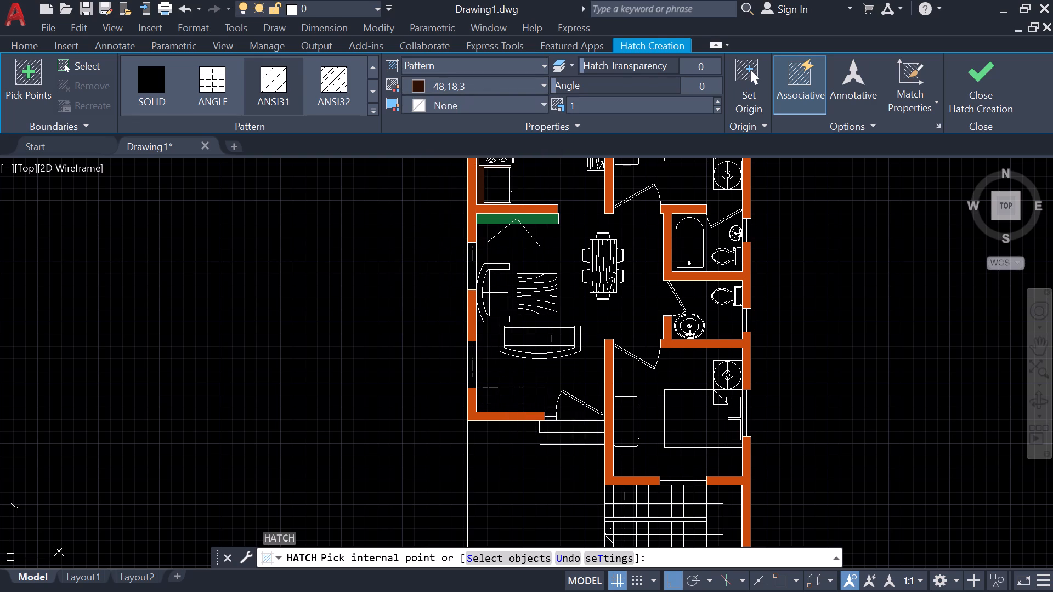
pyautogui.press('Escape')
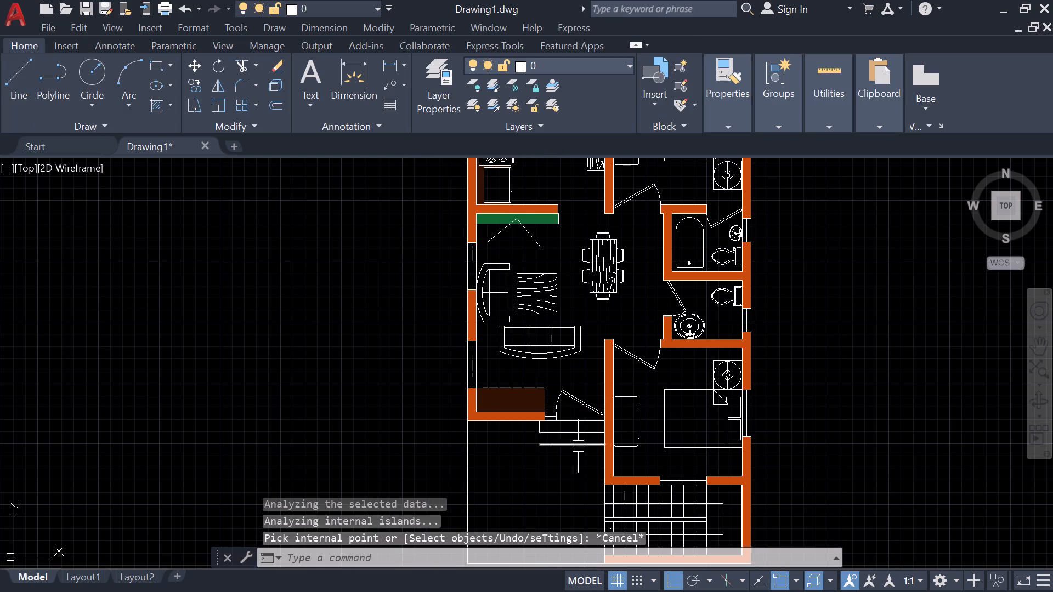
# Draw a bedside-table rectangle about 1'-2" by 1'-1" against the wall, directly below the lower bedroom's bed.
pyautogui.scroll(1, 736, 451)
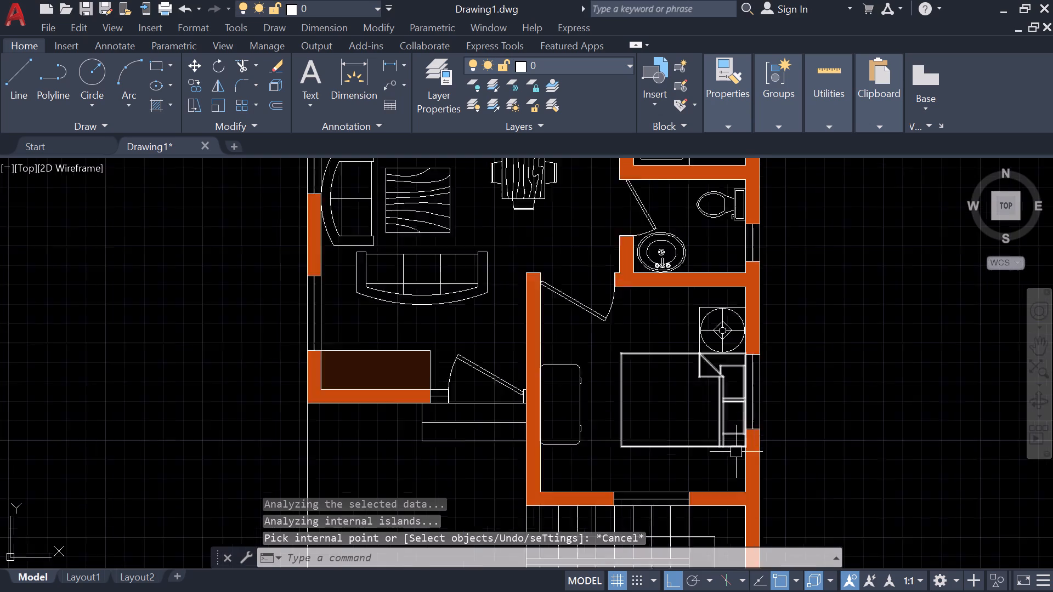
pyautogui.scroll(1, 736, 452)
pyautogui.moveTo(735, 454); pyautogui.dragTo(639, 395, button='middle')
pyautogui.scroll(1, 735, 456)
pyautogui.scroll(1, 639, 395)
pyautogui.write('rec')
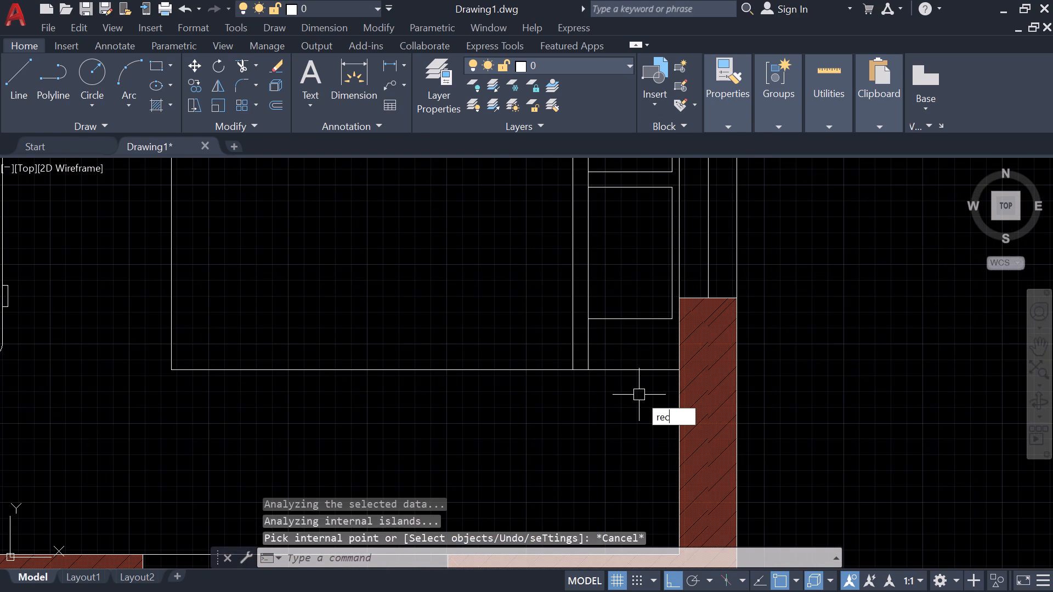
pyautogui.press('space')
pyautogui.click(675, 374)
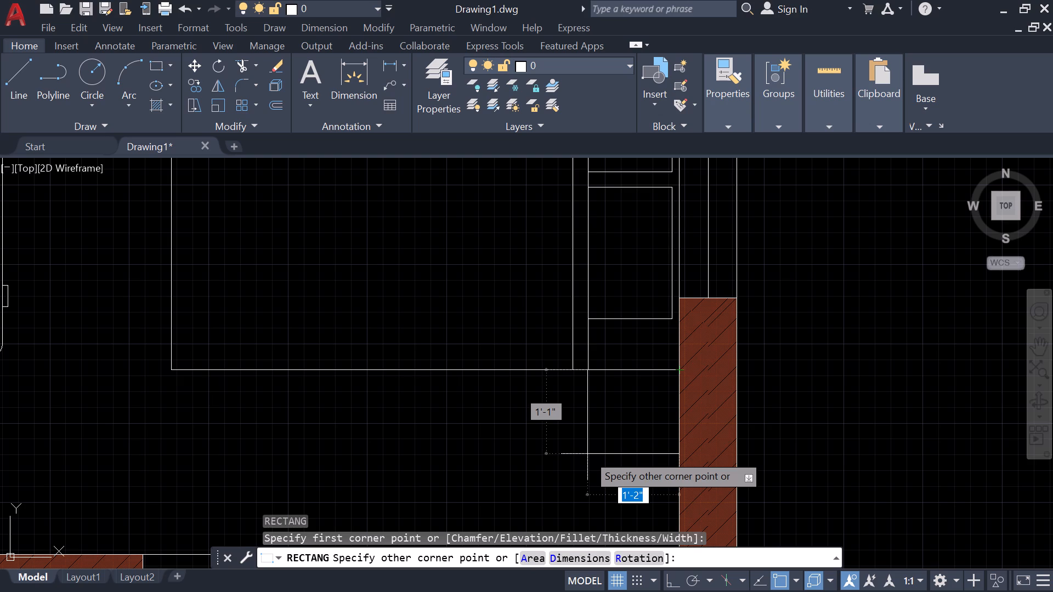
pyautogui.click(587, 454)
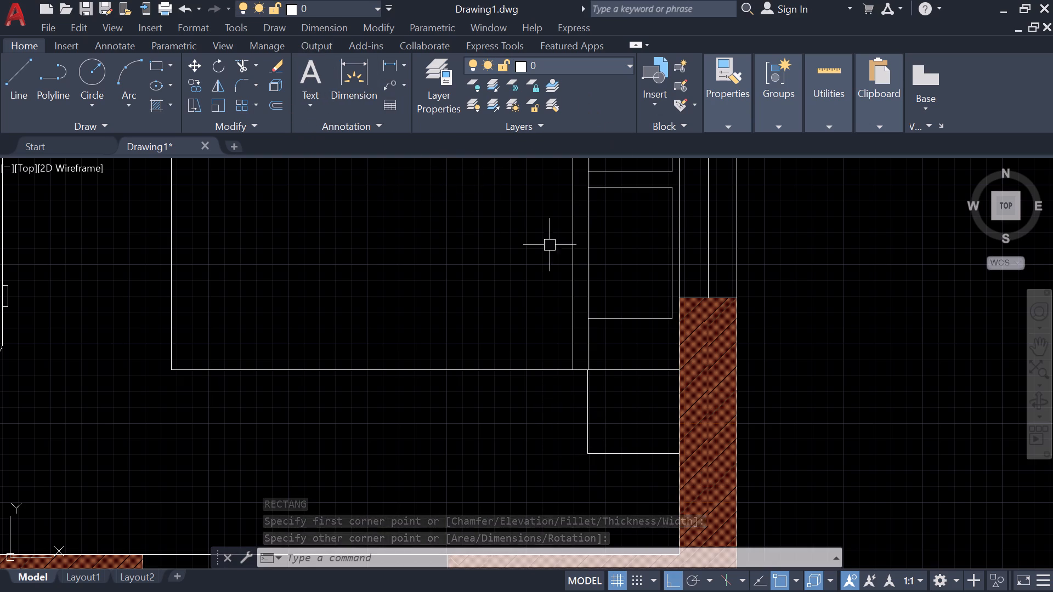
# Hatch the new bedside rectangle in the lower bedroom with white 255,255,255 and finish the hatch.
pyautogui.press('h')
pyautogui.press('space')
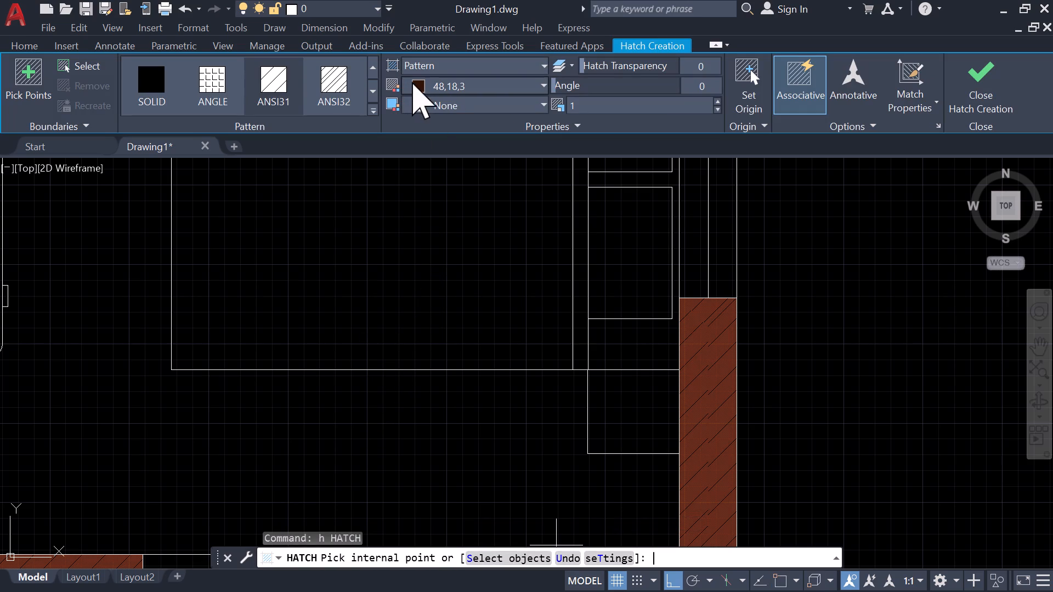
pyautogui.click(412, 82)
pyautogui.click(419, 88)
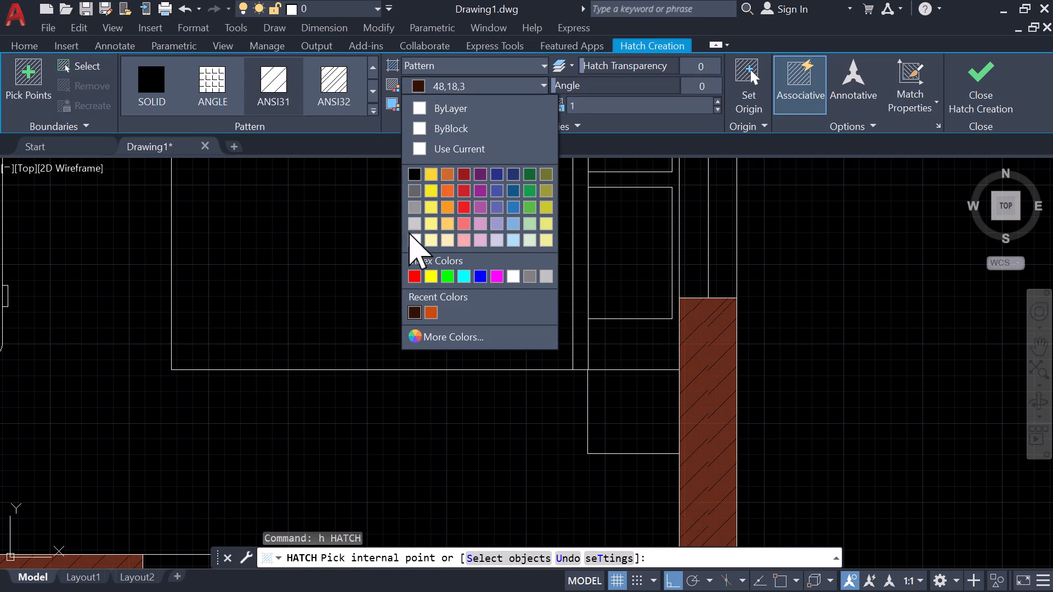
pyautogui.click(411, 244)
pyautogui.click(654, 415)
pyautogui.scroll(-2, 561, 274)
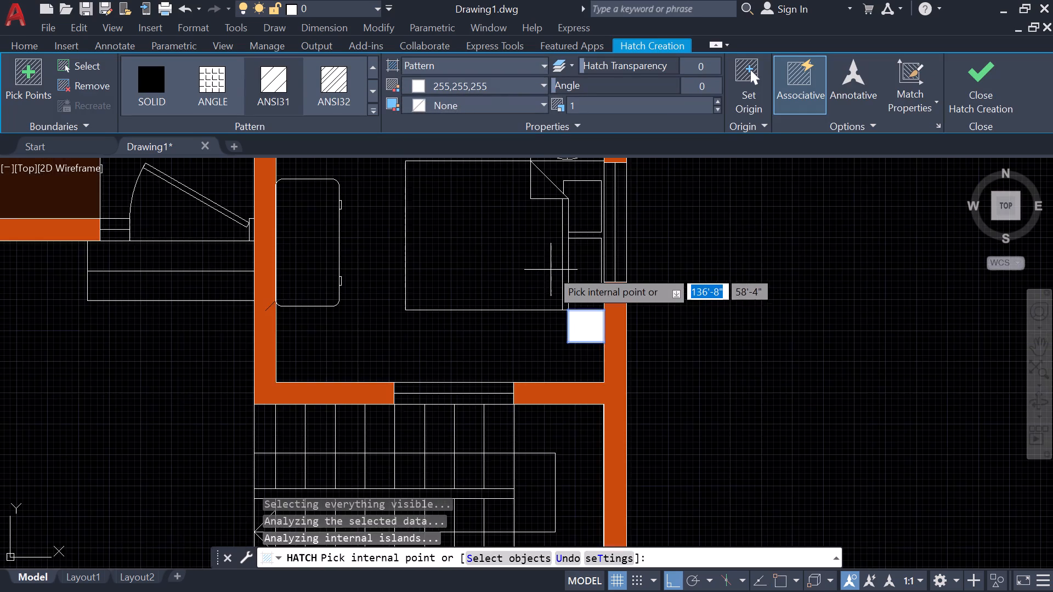
pyautogui.moveTo(551, 270); pyautogui.dragTo(501, 374, button='middle')
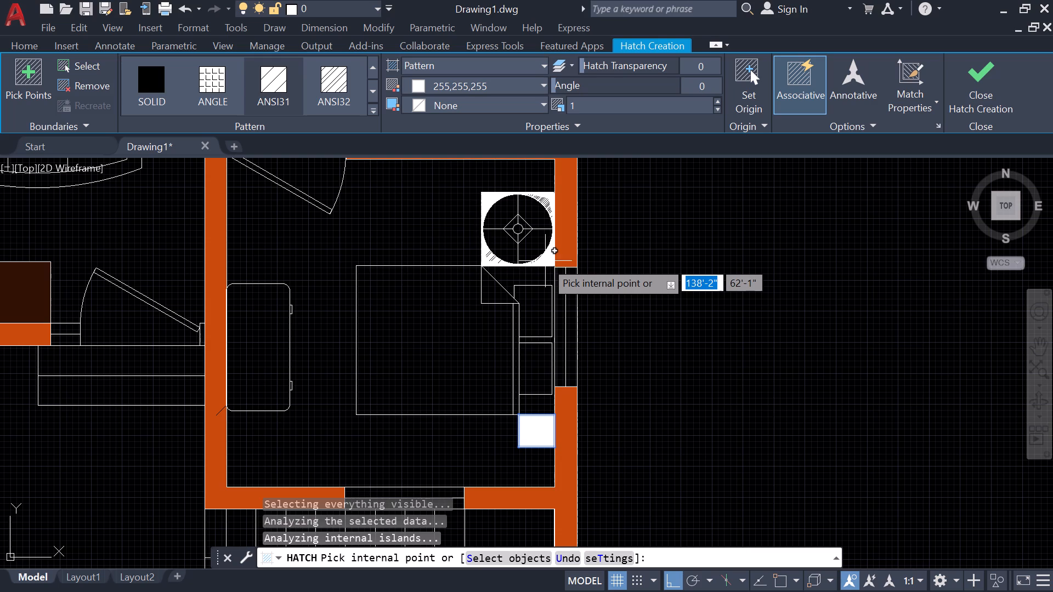
pyautogui.press('Escape')
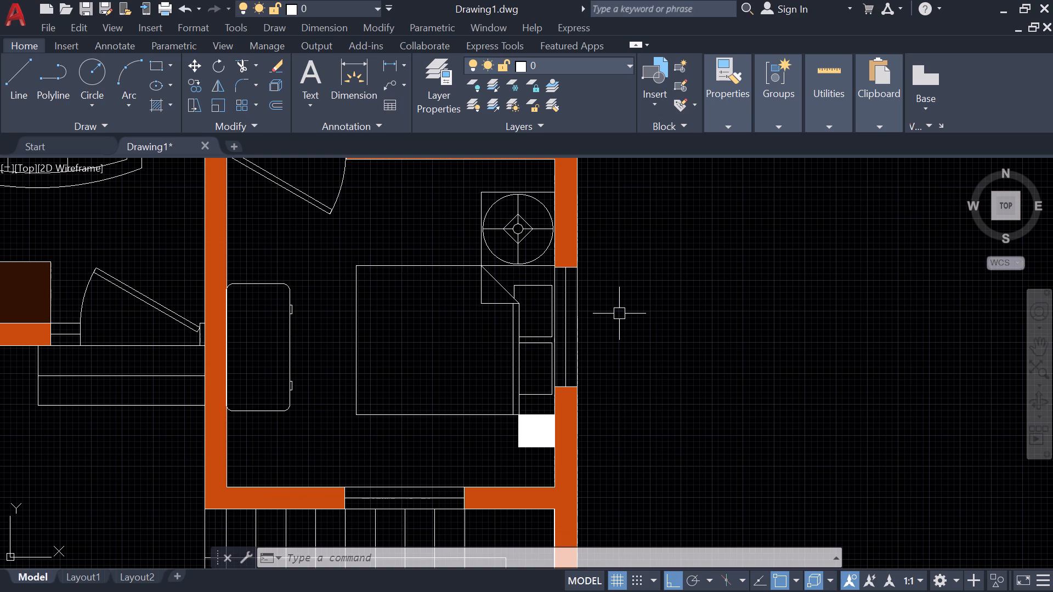
# Hatch the area around the circle of the lower bedroom's upper bedside table in white 255,255,255.
pyautogui.write('h')
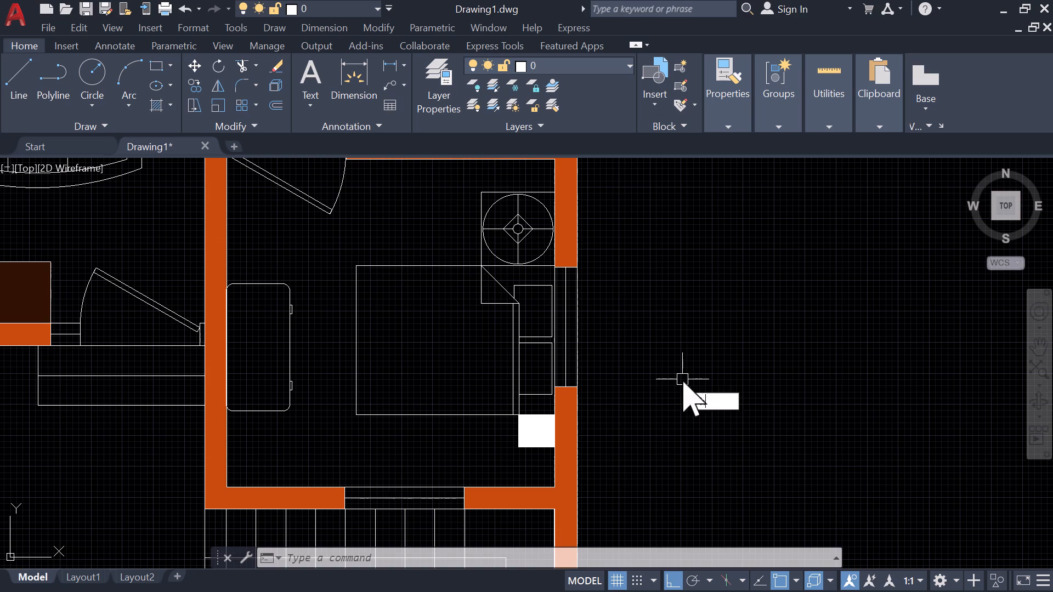
pyautogui.press('space')
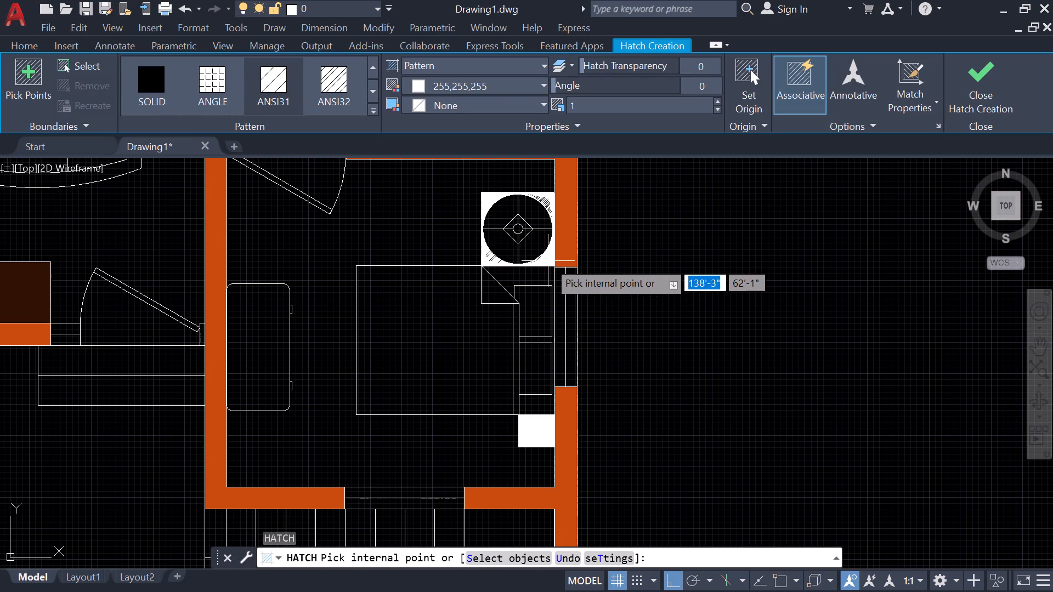
pyautogui.click(548, 261)
pyautogui.press('Escape')
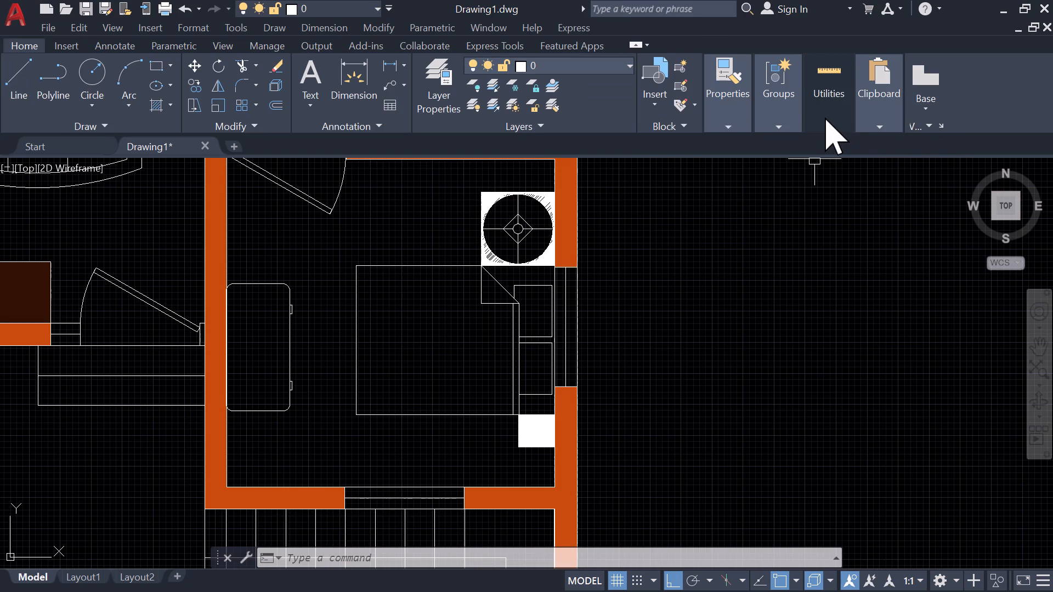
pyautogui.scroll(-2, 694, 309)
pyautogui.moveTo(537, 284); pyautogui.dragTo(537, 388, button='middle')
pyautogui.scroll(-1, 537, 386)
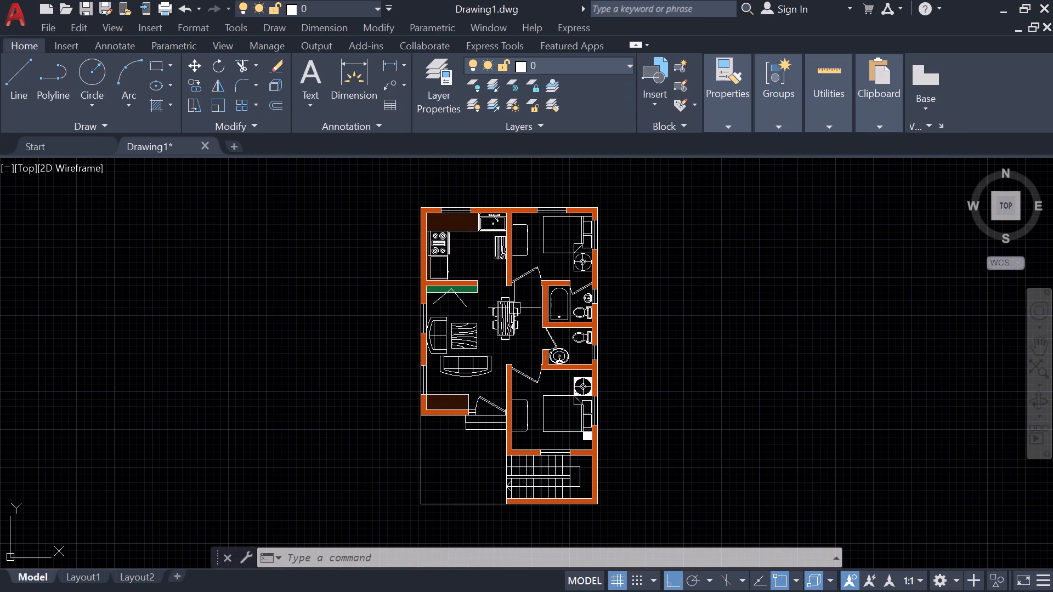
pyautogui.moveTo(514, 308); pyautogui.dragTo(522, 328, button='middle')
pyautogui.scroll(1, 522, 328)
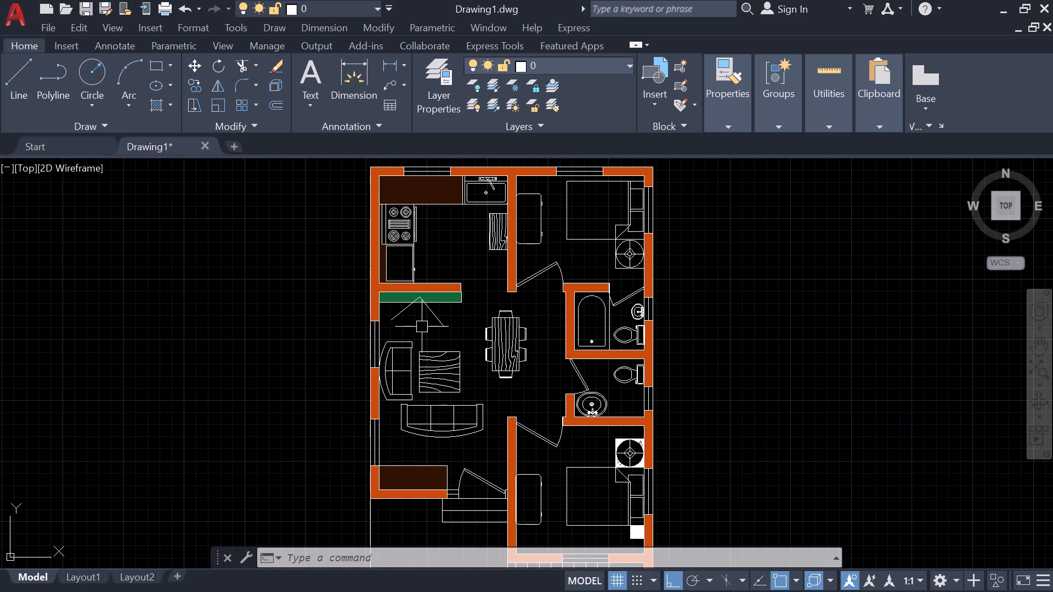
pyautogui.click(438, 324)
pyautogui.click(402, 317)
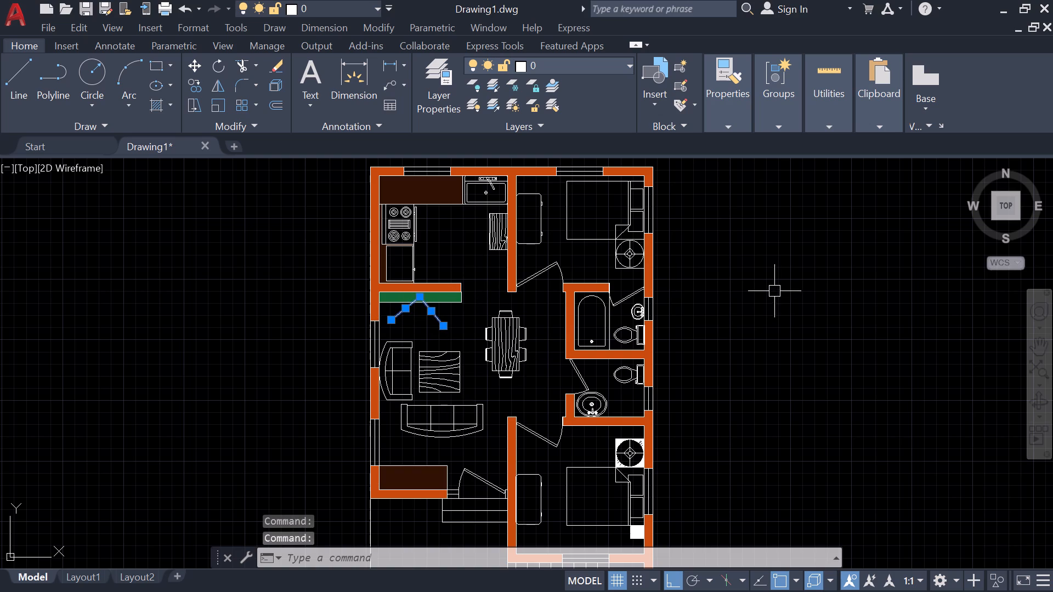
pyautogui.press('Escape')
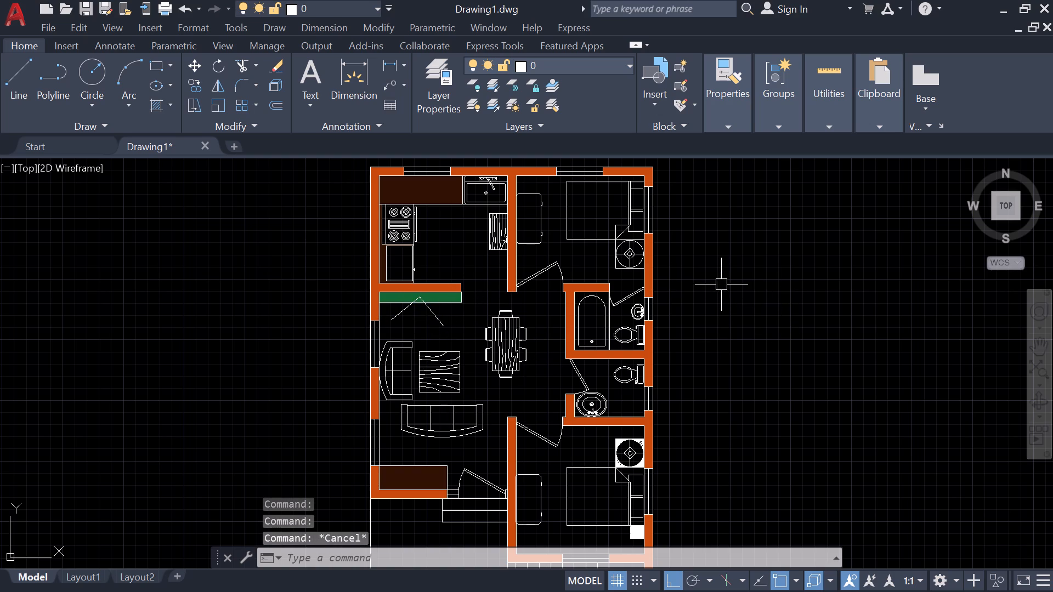
# Examine the staircase, the entrance area and the rooms of the floor plan for areas that still need a fill.
pyautogui.scroll(-2, 721, 284)
pyautogui.scroll(1, 721, 284)
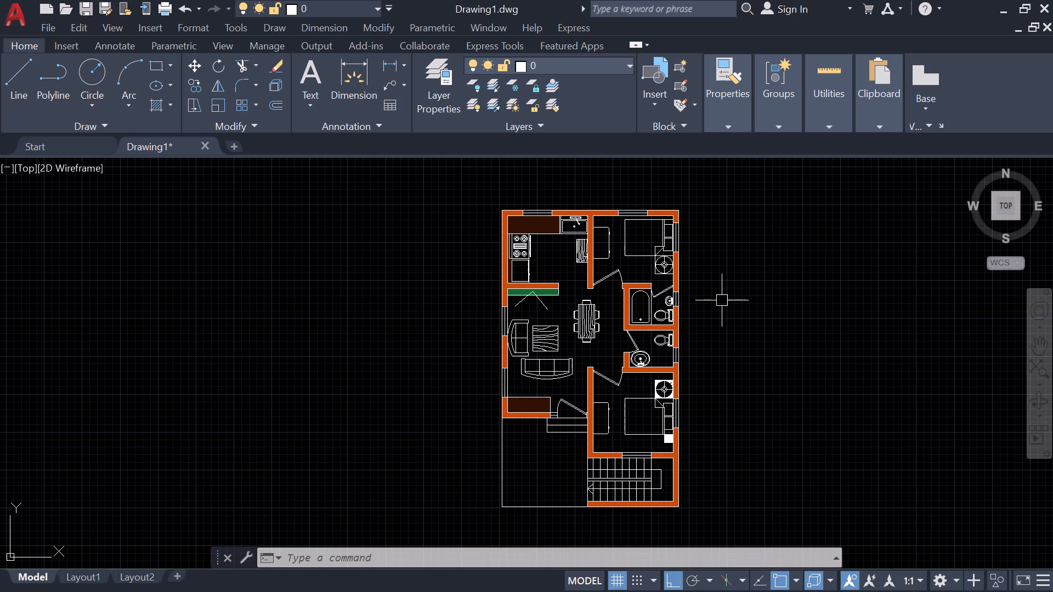
pyautogui.scroll(3, 636, 470)
pyautogui.moveTo(632, 486); pyautogui.dragTo(669, 366, button='middle')
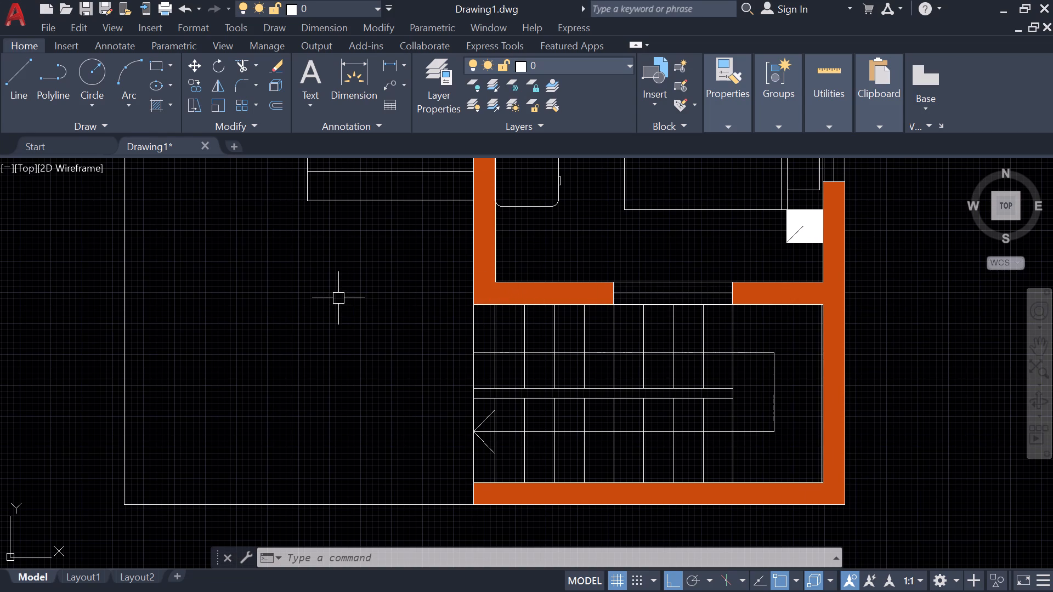
pyautogui.moveTo(338, 298); pyautogui.dragTo(332, 326, button='middle')
pyautogui.scroll(-1, 332, 326)
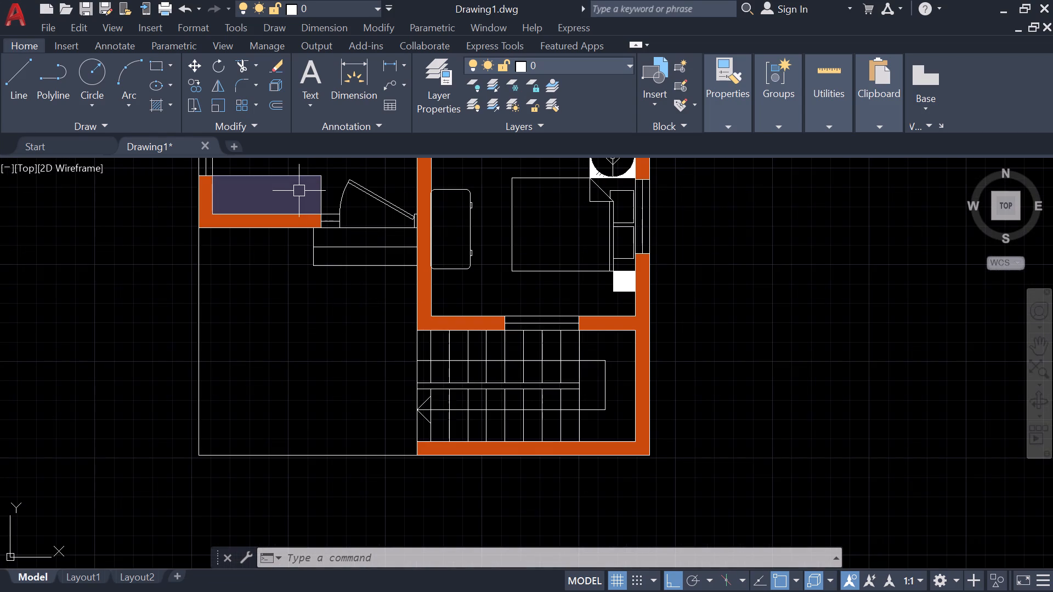
pyautogui.scroll(-1, 327, 321)
pyautogui.moveTo(331, 326); pyautogui.dragTo(417, 430, button='middle')
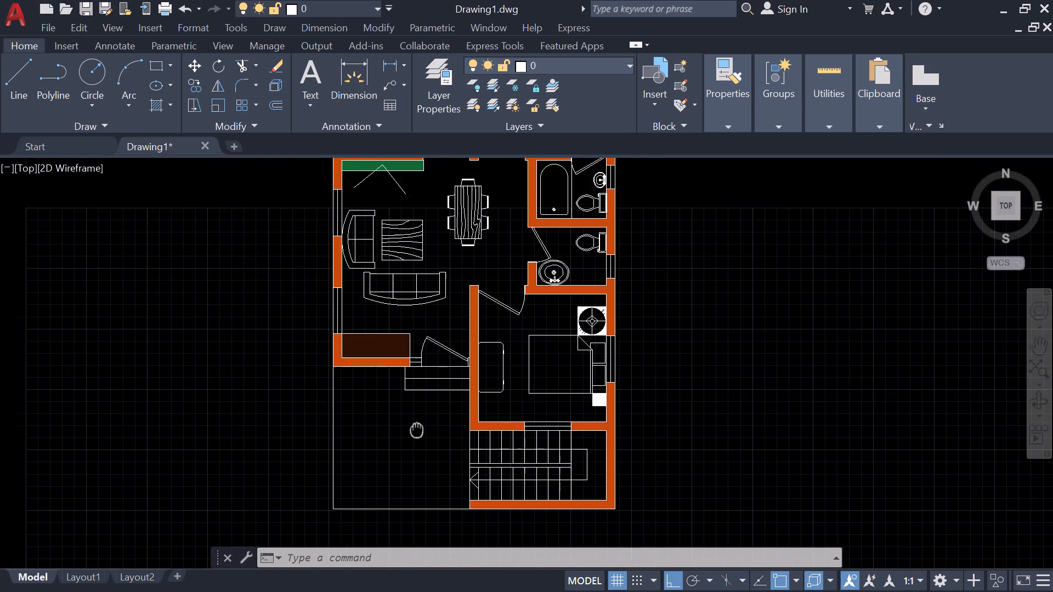
pyautogui.scroll(-1, 417, 430)
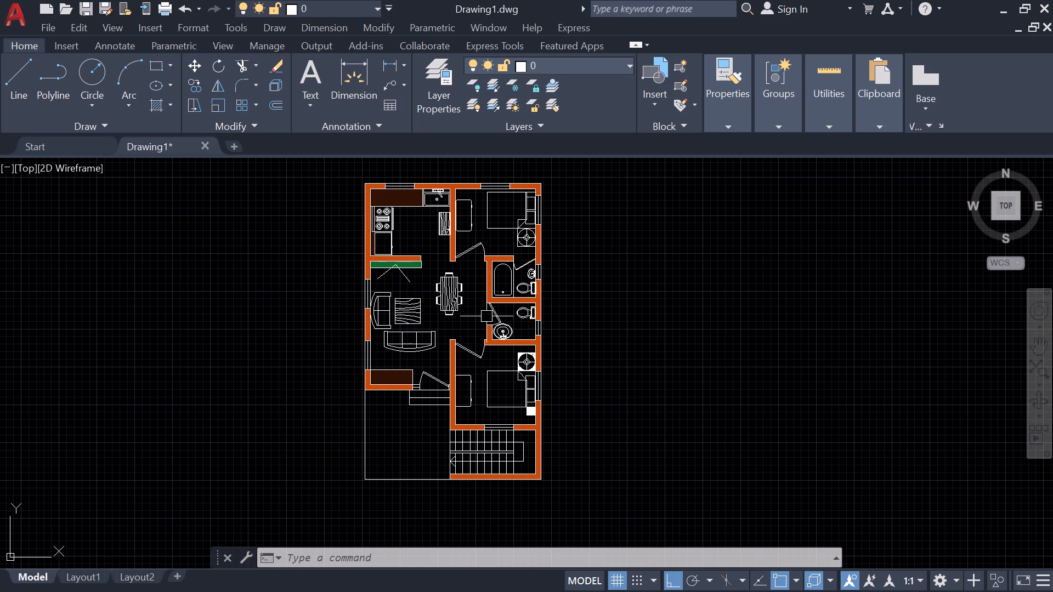
pyautogui.scroll(1, 473, 331)
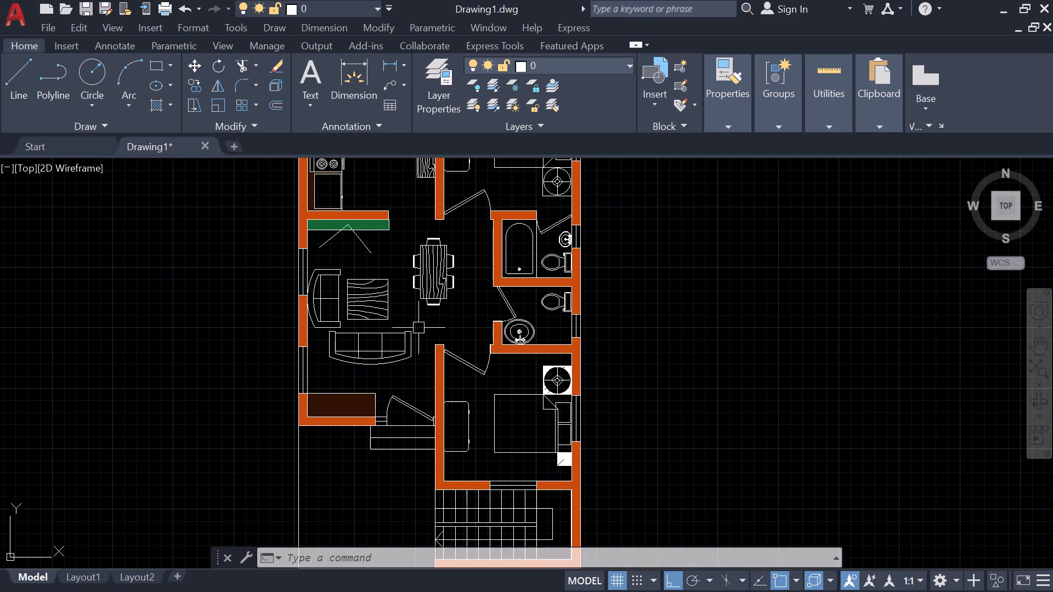
pyautogui.moveTo(417, 325); pyautogui.dragTo(525, 370, button='middle')
pyautogui.scroll(-1, 525, 370)
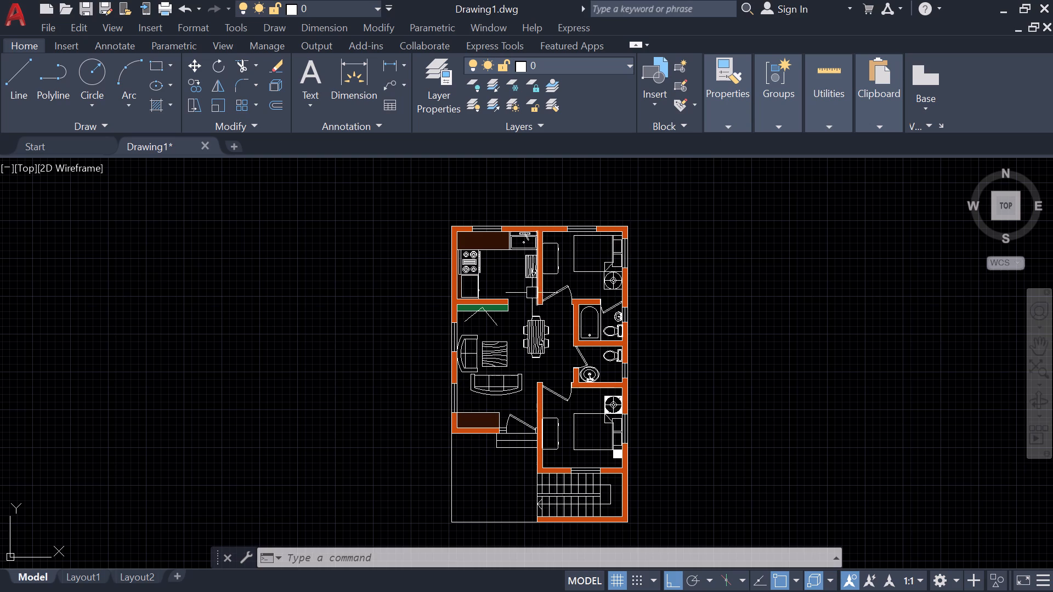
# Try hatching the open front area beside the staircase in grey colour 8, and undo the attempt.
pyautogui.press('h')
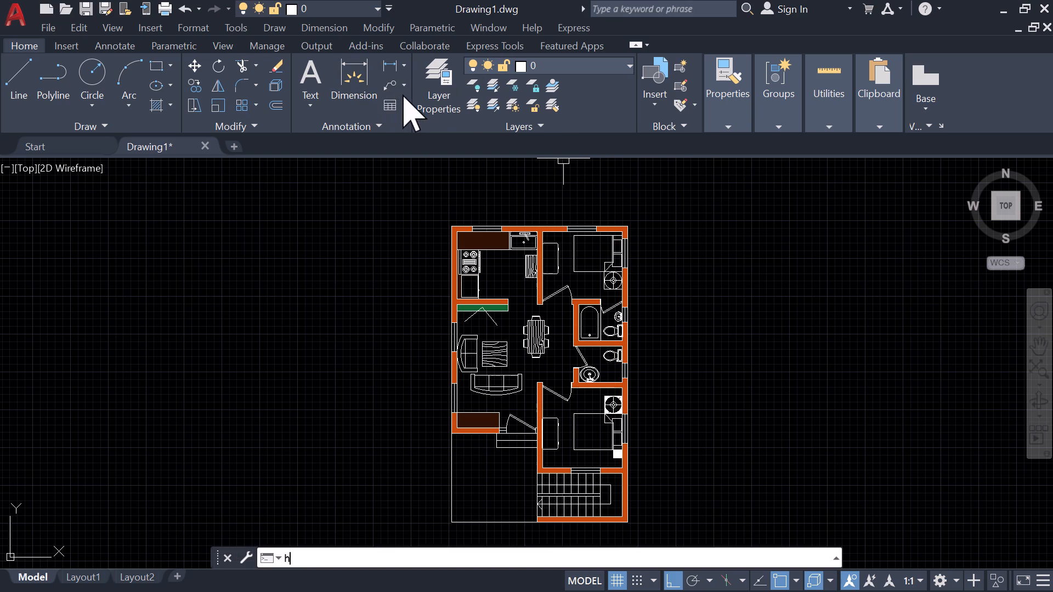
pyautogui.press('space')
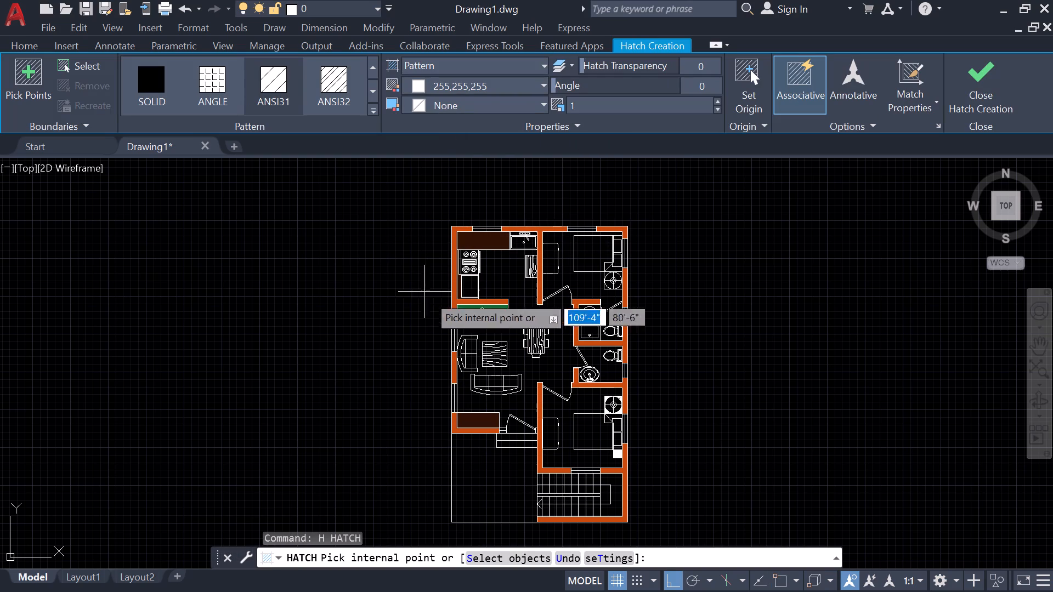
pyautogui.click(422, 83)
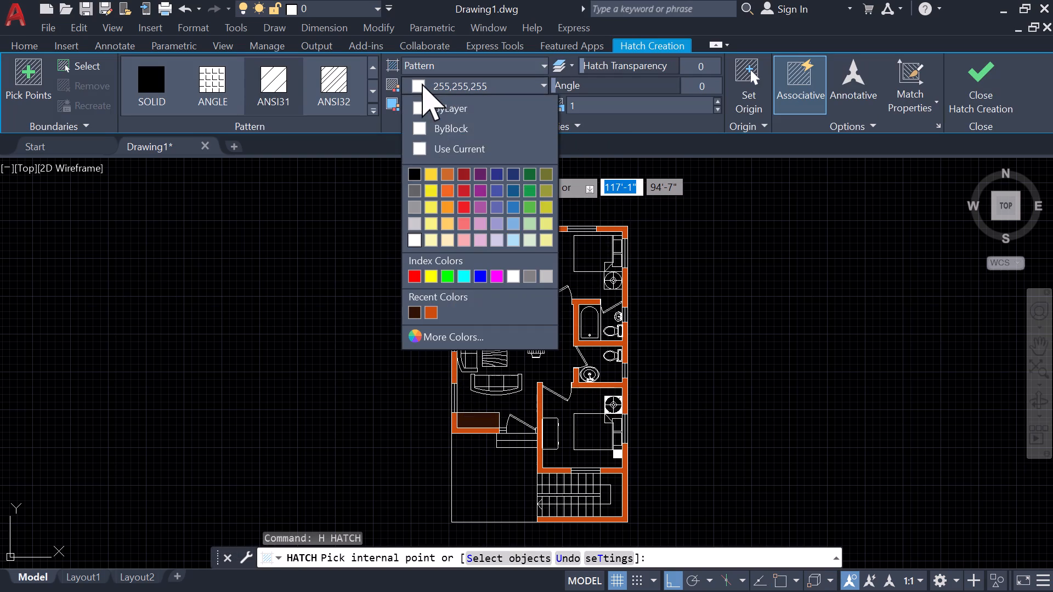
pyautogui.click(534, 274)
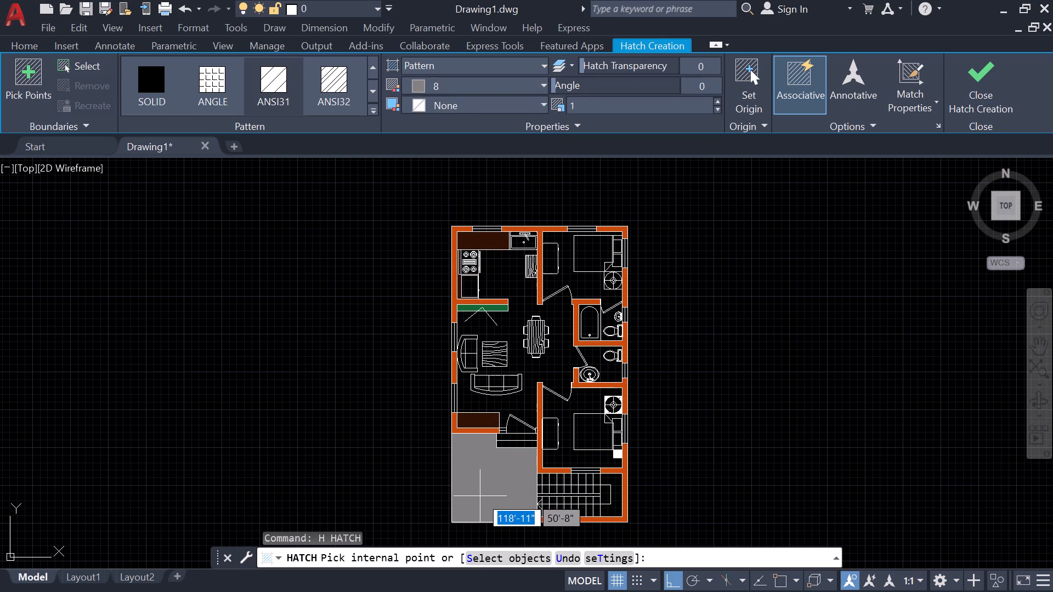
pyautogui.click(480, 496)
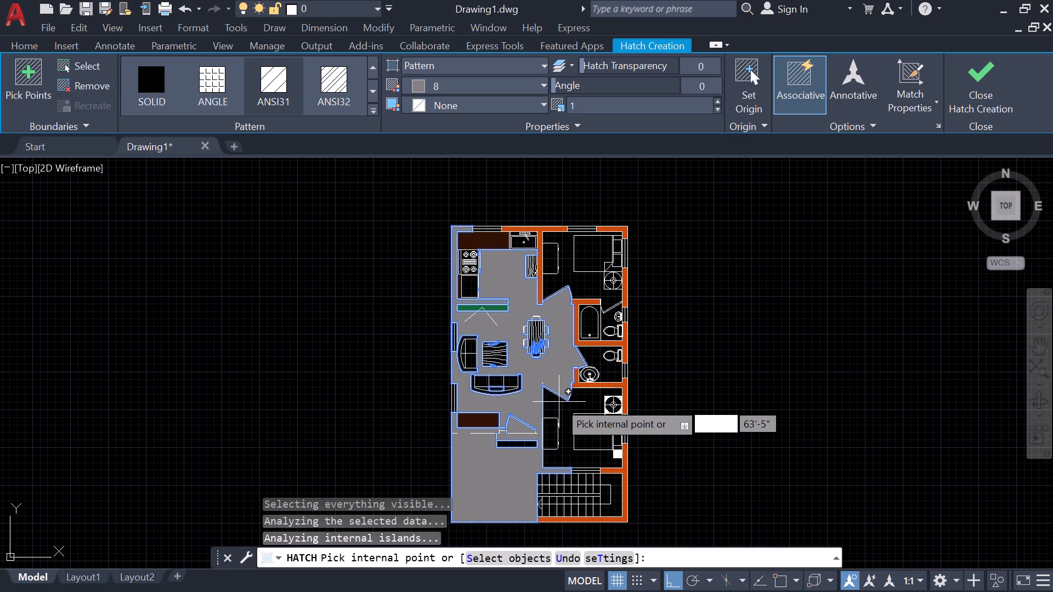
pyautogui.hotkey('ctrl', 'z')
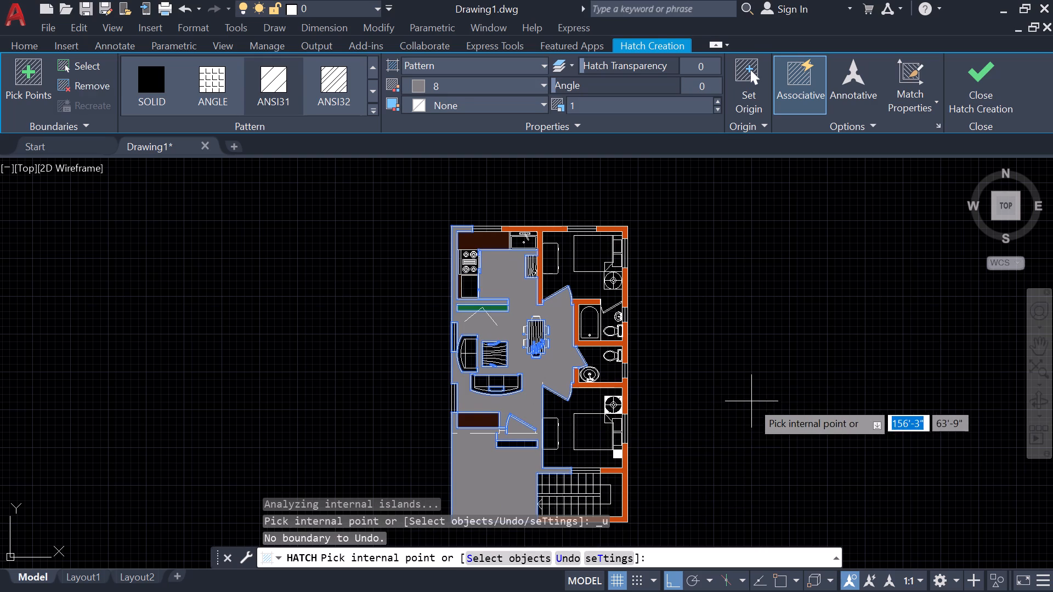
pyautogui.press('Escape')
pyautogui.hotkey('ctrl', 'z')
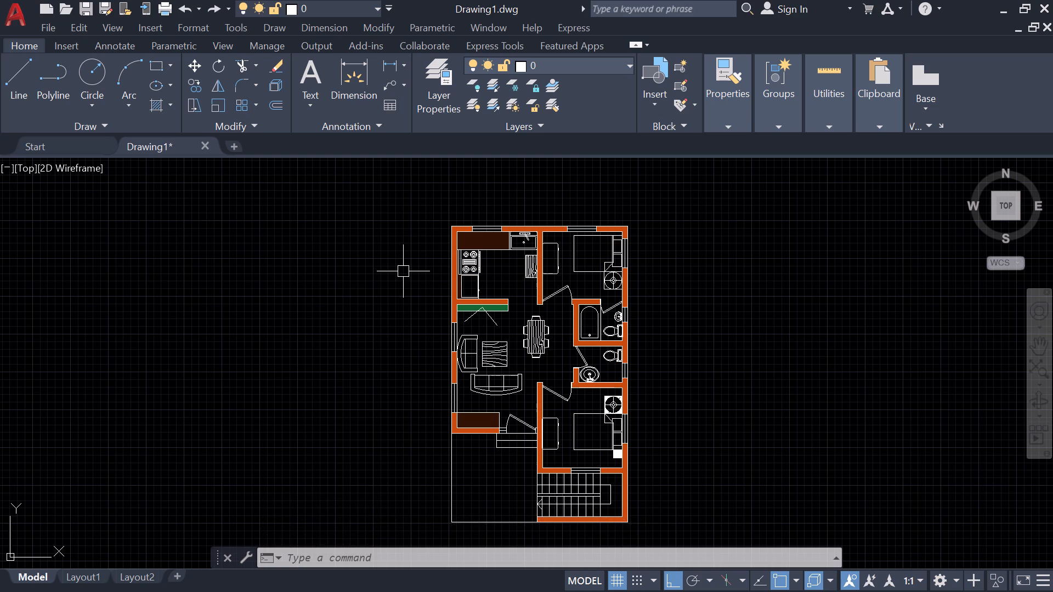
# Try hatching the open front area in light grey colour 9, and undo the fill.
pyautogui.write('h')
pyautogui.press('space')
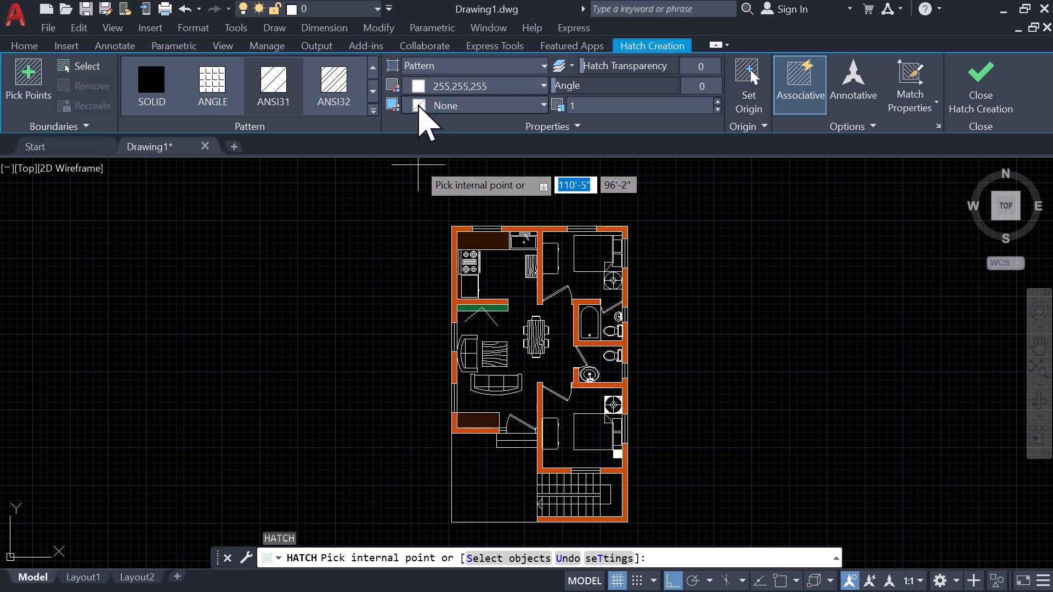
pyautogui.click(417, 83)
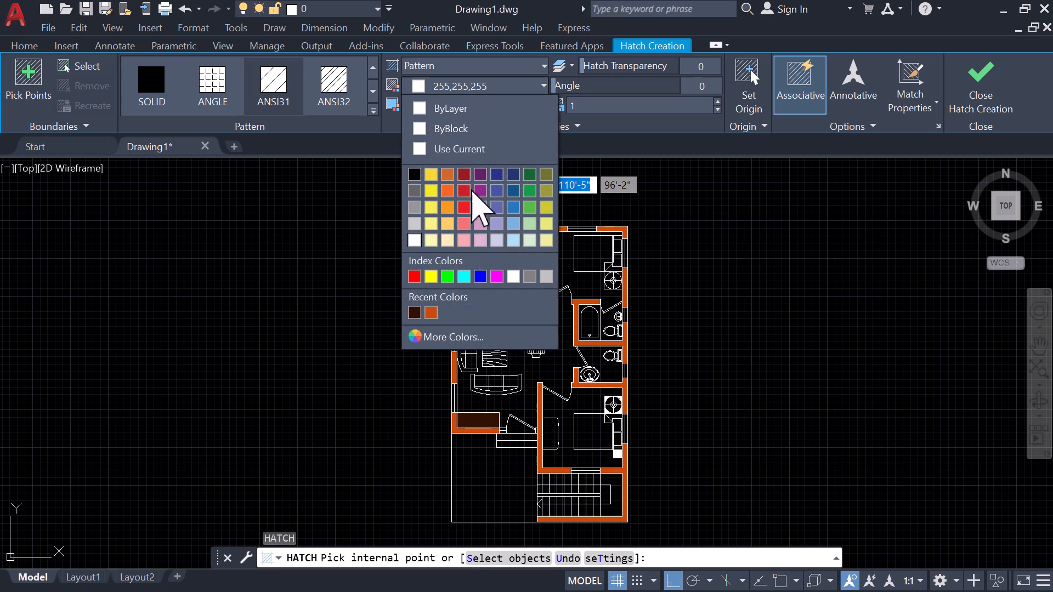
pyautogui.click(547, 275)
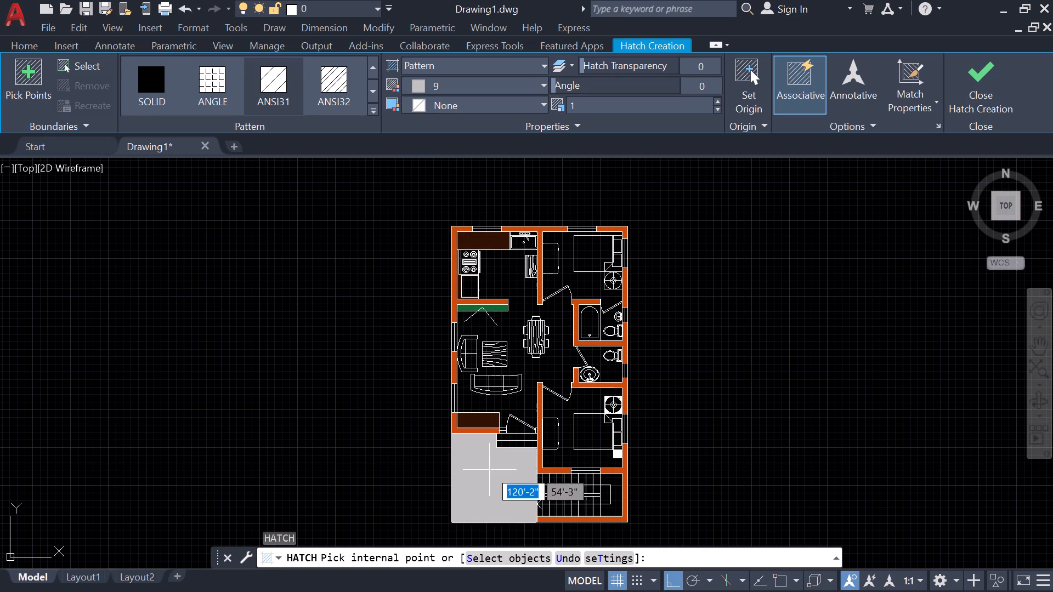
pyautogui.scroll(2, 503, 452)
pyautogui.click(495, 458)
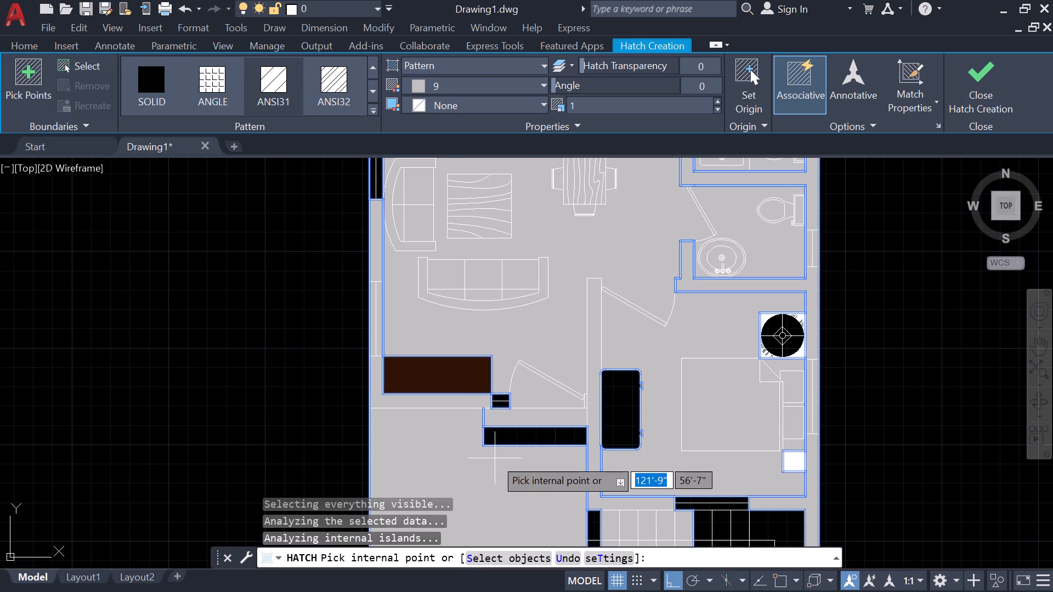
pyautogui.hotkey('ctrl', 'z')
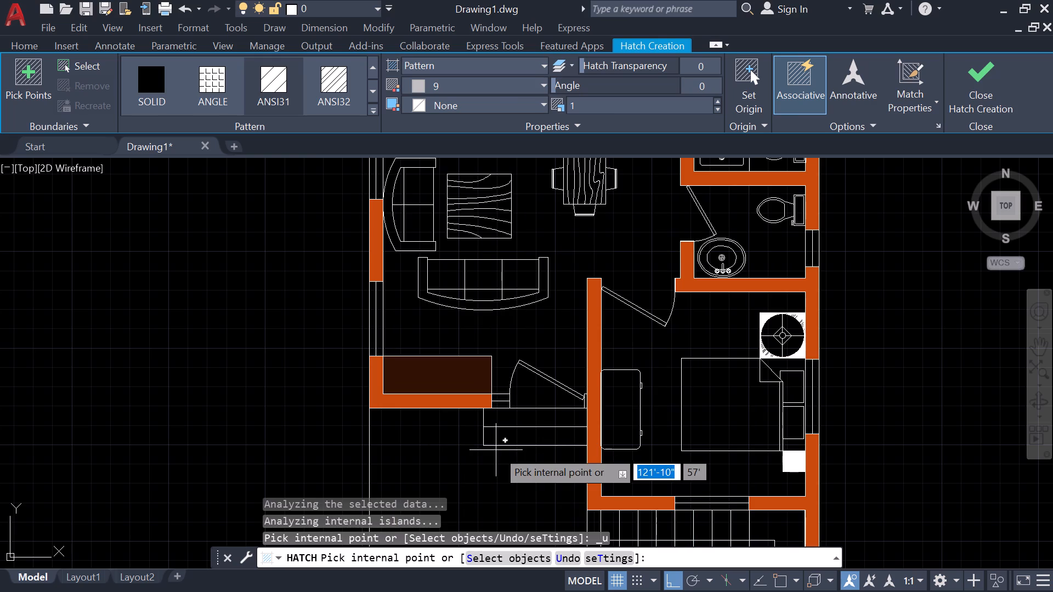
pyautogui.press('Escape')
# Trace the open front area's boundary with lines, around the entrance steps, about 11'-7" along the bottom and 12'-3" up the outer side.
pyautogui.press('l')
pyautogui.press('space')
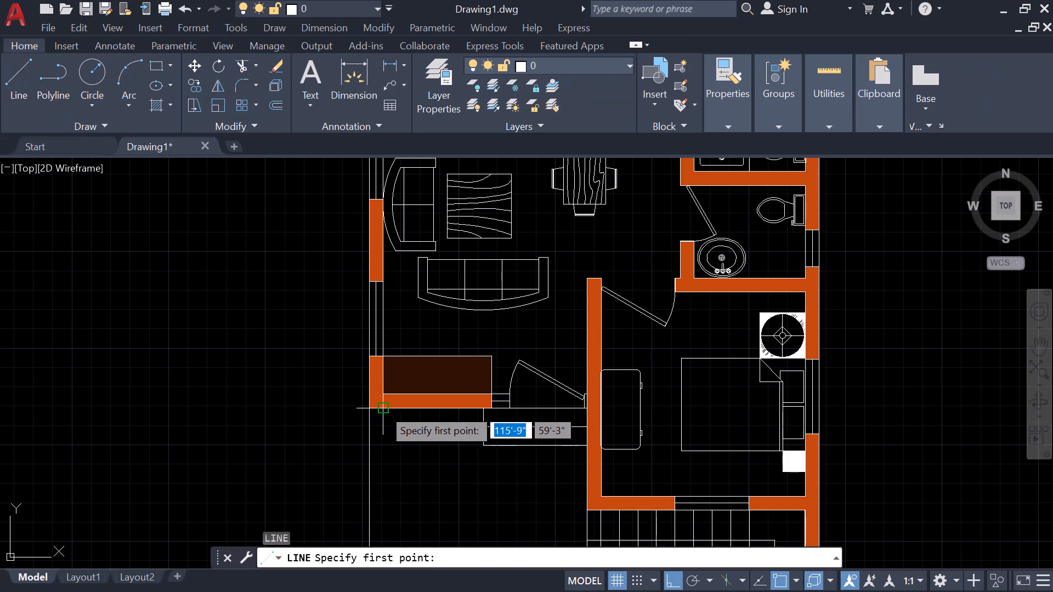
pyautogui.click(367, 411)
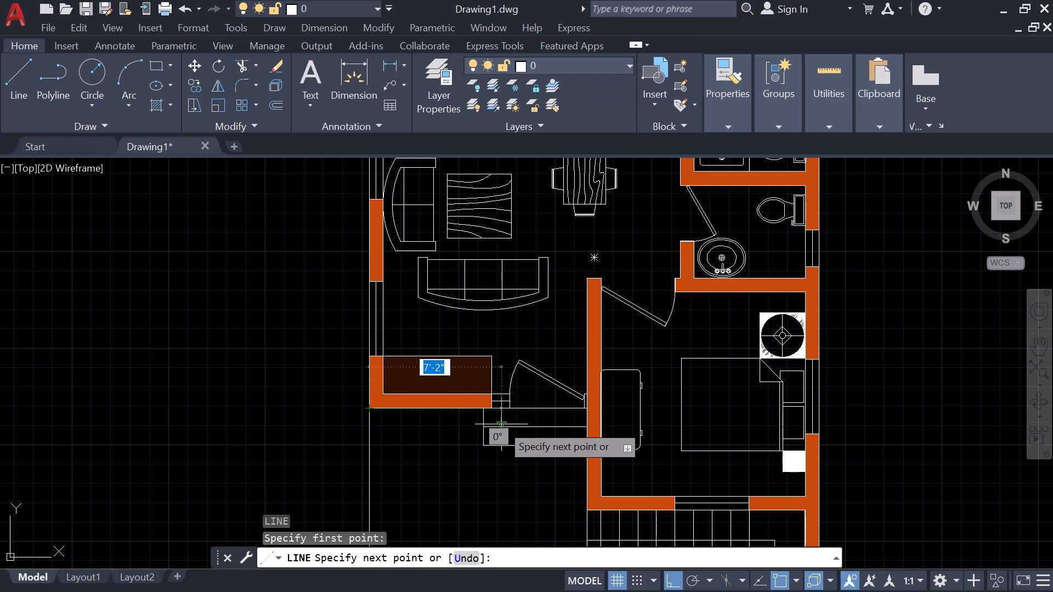
pyautogui.click(484, 408)
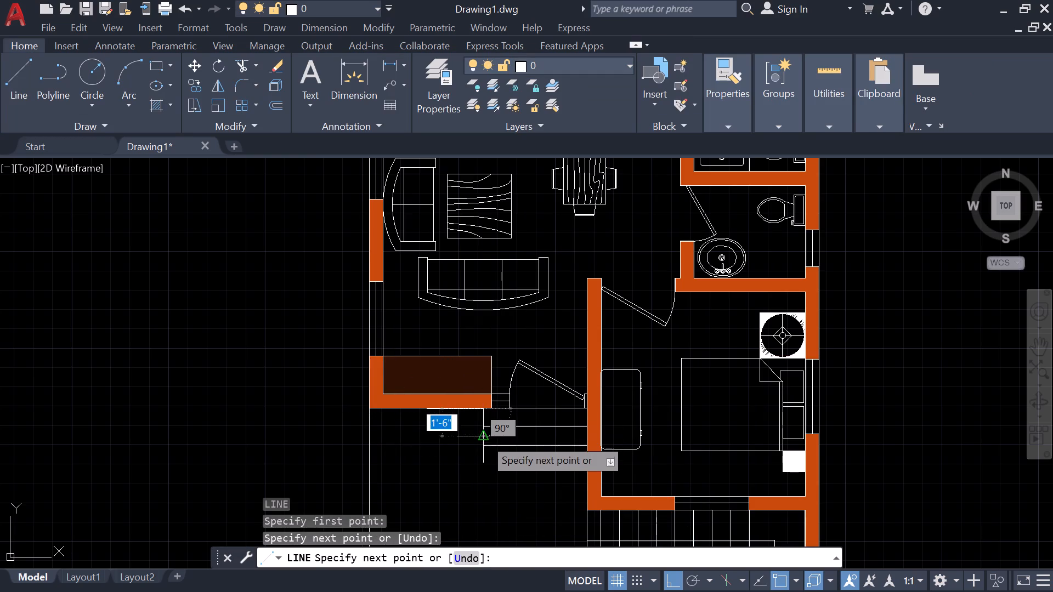
pyautogui.click(484, 446)
pyautogui.click(587, 447)
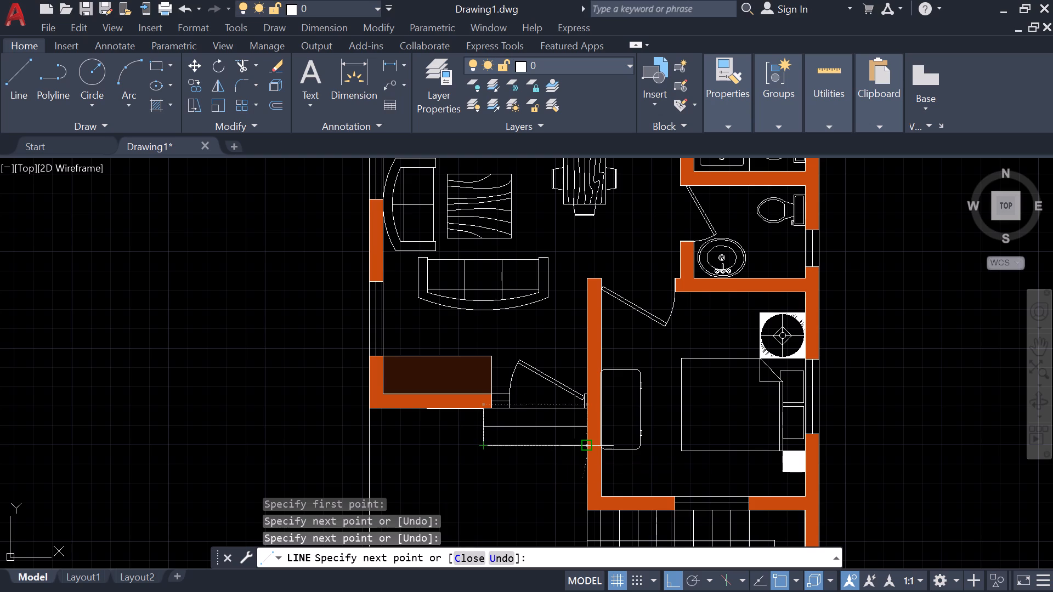
pyautogui.moveTo(581, 492); pyautogui.dragTo(576, 303, button='middle')
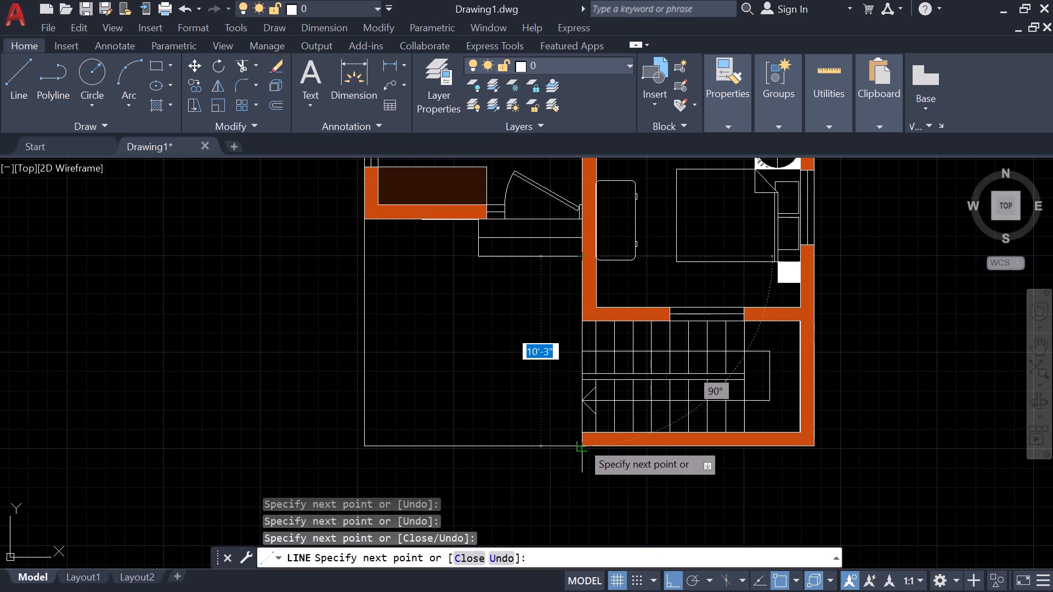
pyautogui.click(581, 440)
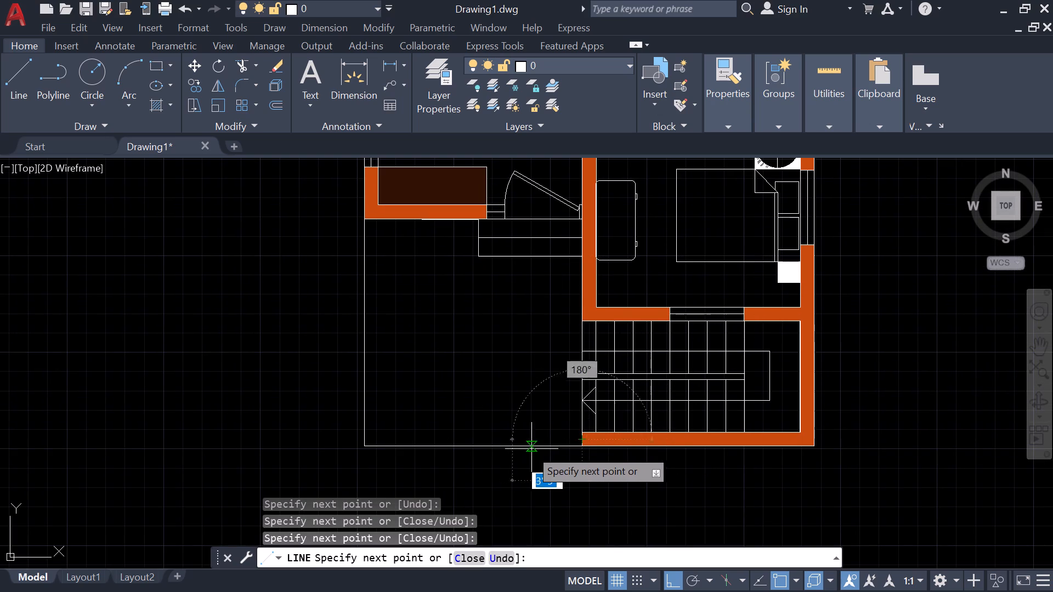
pyautogui.click(579, 451)
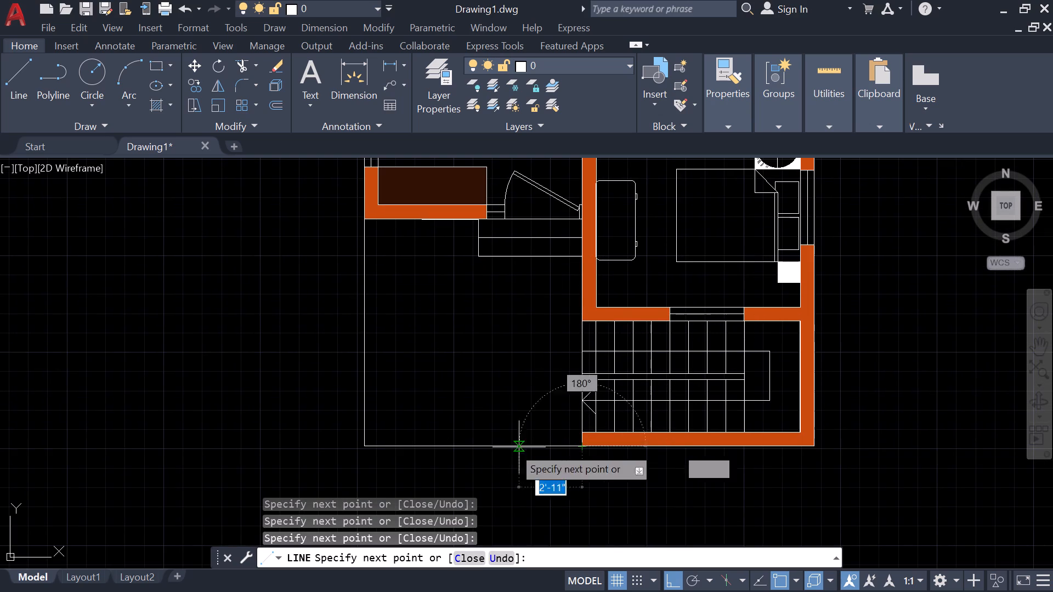
pyautogui.click(365, 446)
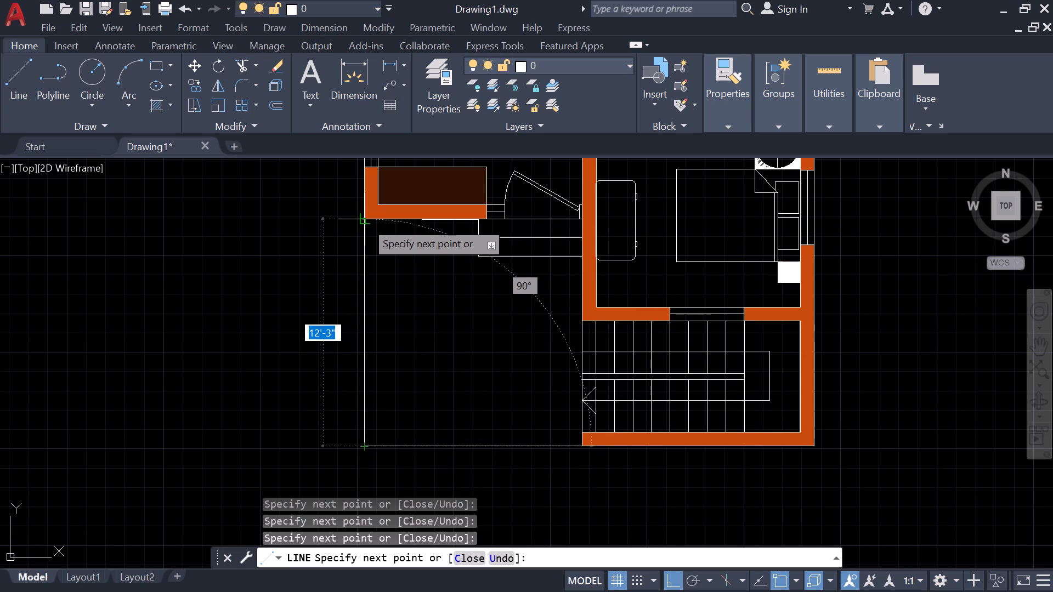
pyautogui.scroll(5, 365, 221)
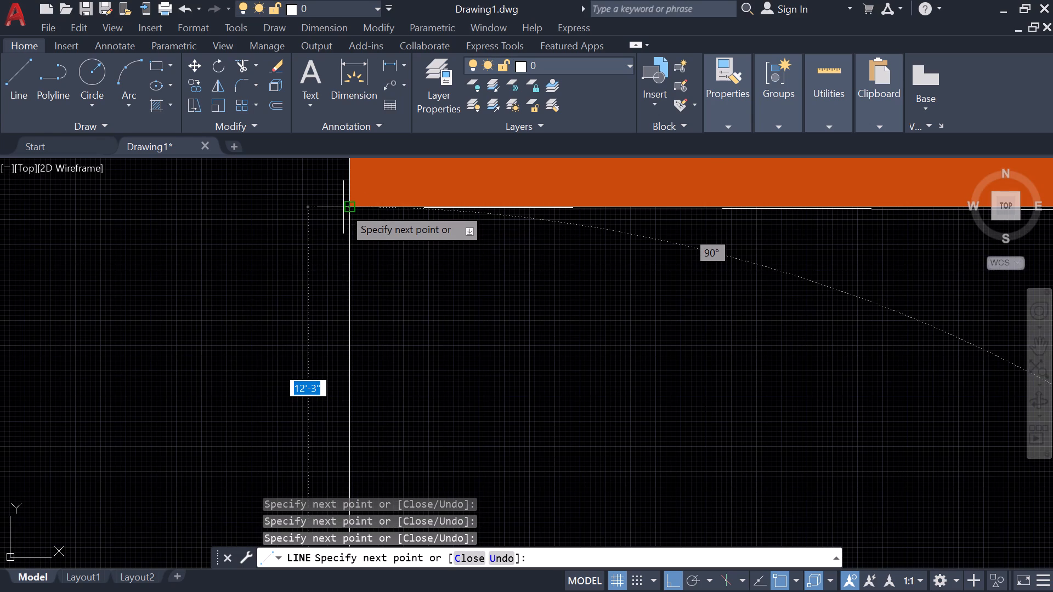
pyautogui.click(347, 207)
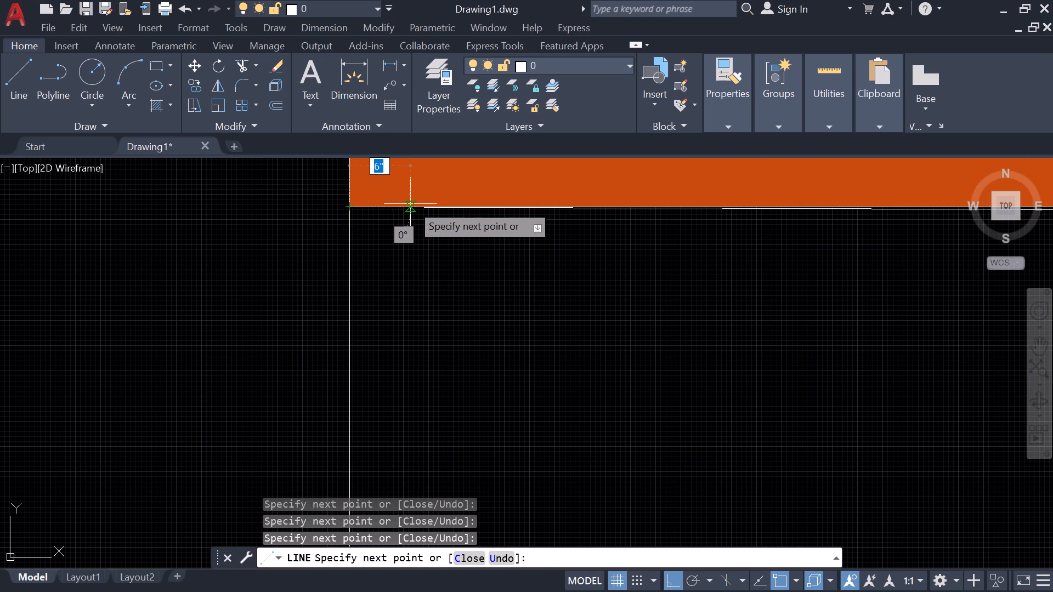
pyautogui.click(423, 208)
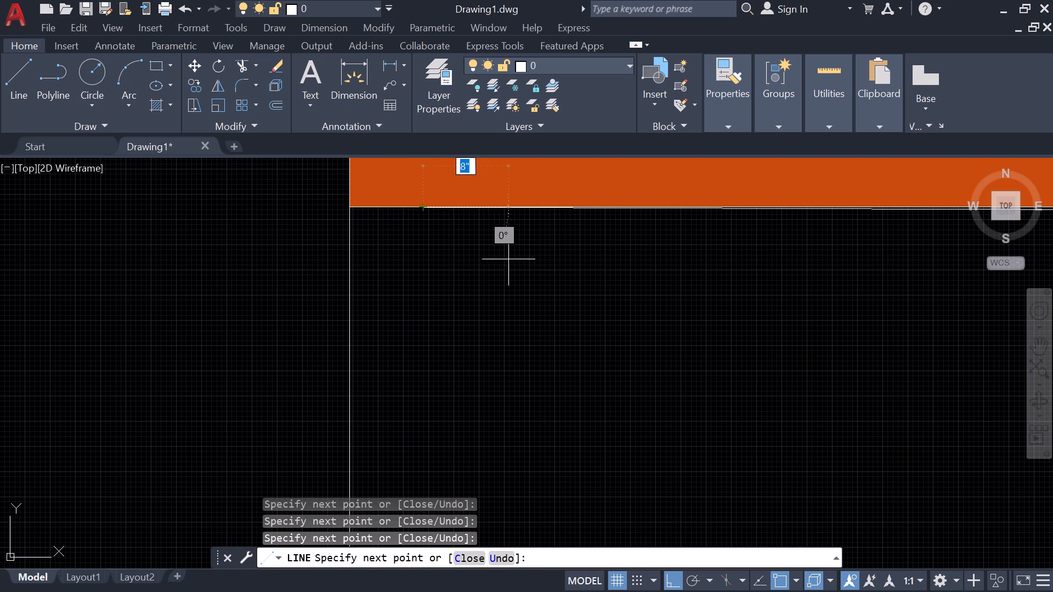
pyautogui.press('Escape')
# Draw a short line along the wall's lower edge to the outer corner, closing the front area's boundary.
pyautogui.scroll(-2, 525, 333)
pyautogui.scroll(1, 569, 318)
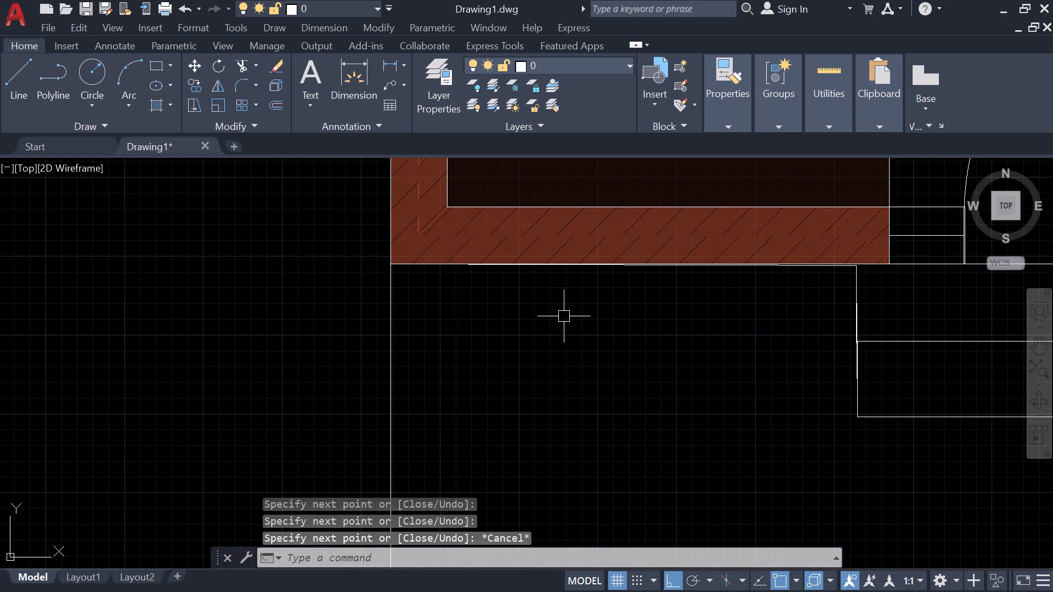
pyautogui.write('l')
pyautogui.press('space')
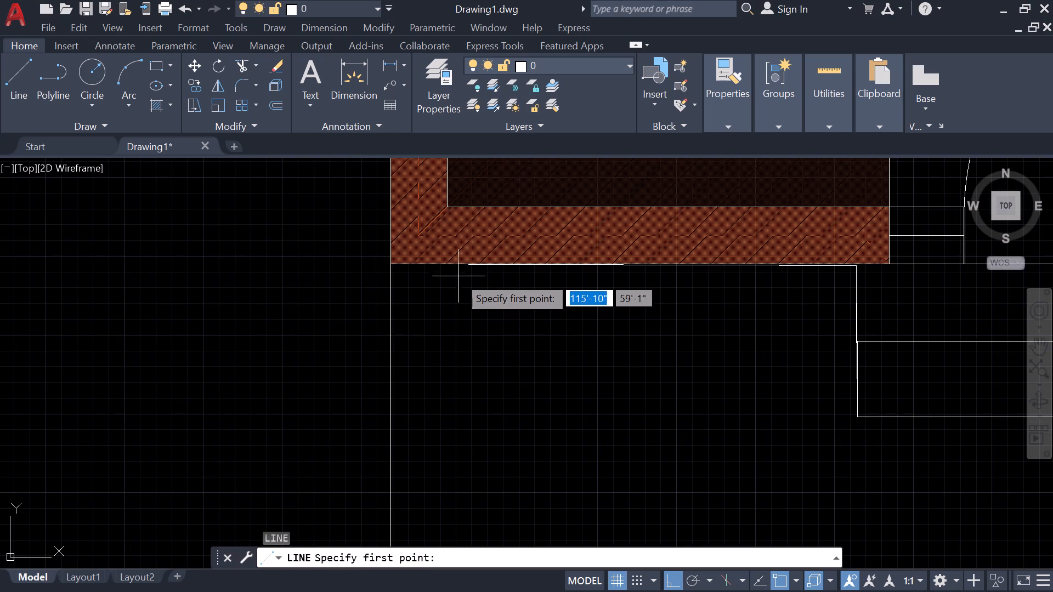
pyautogui.scroll(5, 469, 267)
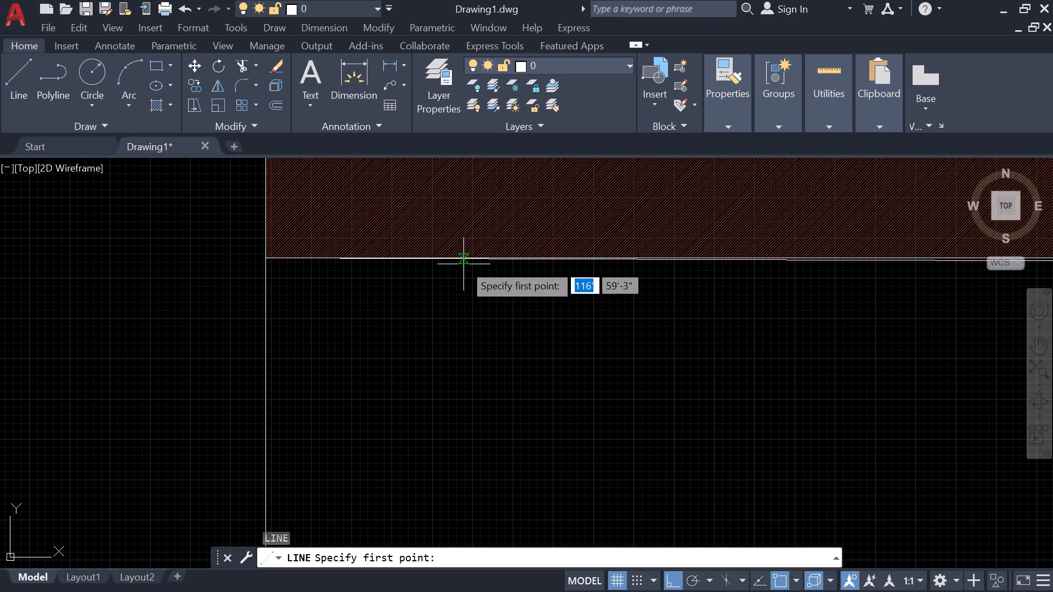
pyautogui.click(339, 260)
pyautogui.moveTo(269, 270); pyautogui.dragTo(542, 340, button='middle')
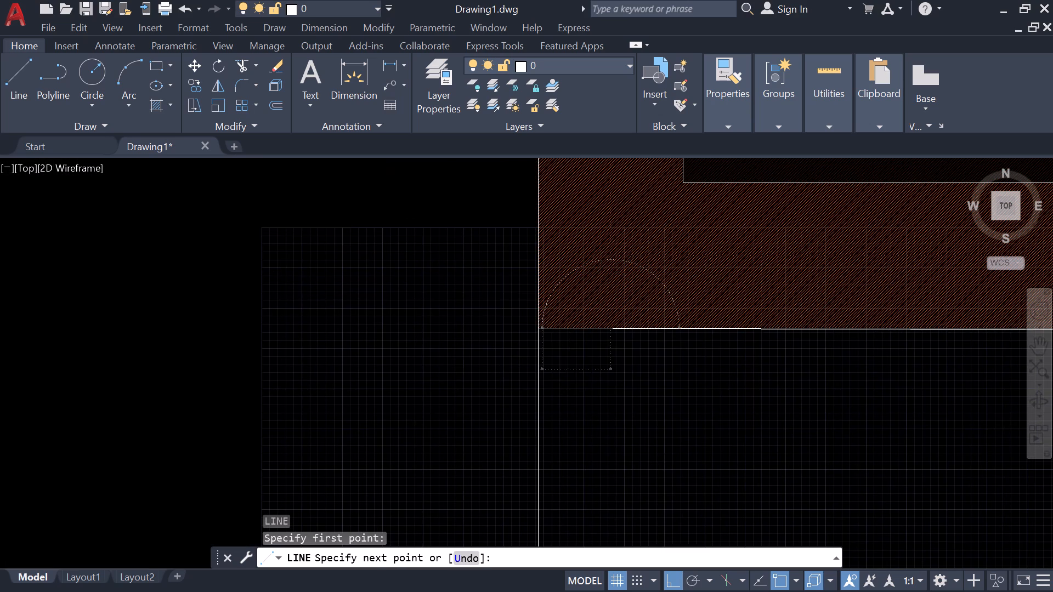
pyautogui.click(542, 327)
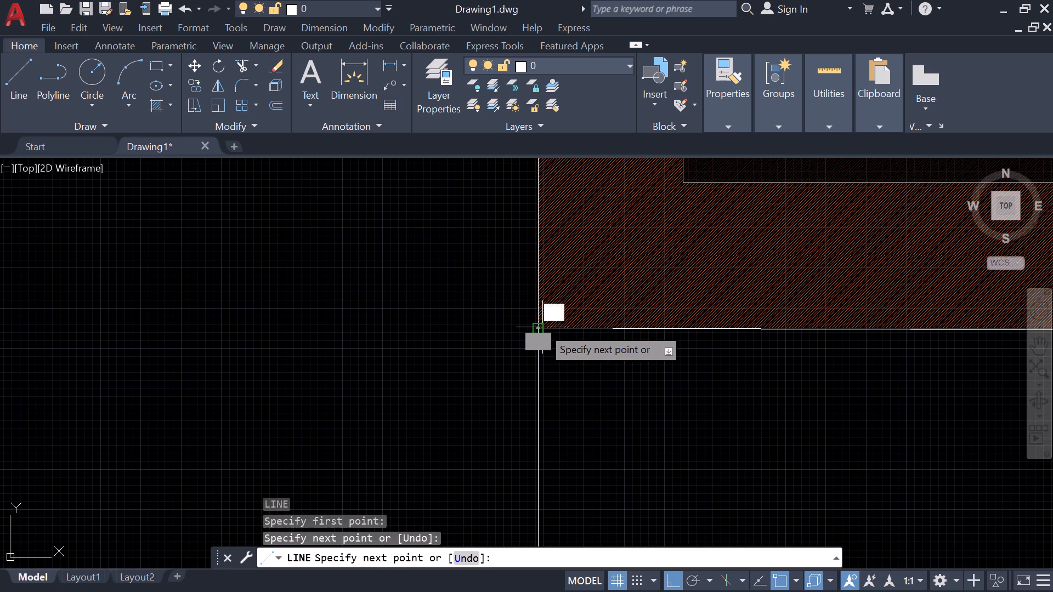
pyautogui.scroll(-1, 604, 374)
pyautogui.press('Escape')
# Hatch the enclosed front area in light grey colour 9 and finish the hatch.
pyautogui.scroll(-2, 732, 435)
pyautogui.moveTo(730, 436); pyautogui.dragTo(614, 358, button='middle')
pyautogui.scroll(-2, 614, 350)
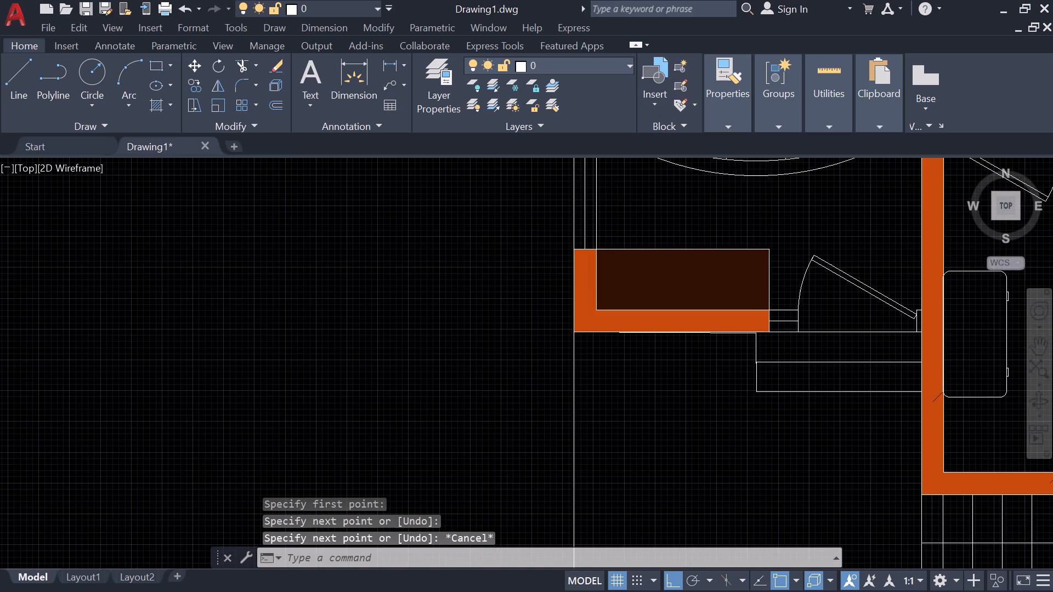
pyautogui.press('h')
pyautogui.press('space')
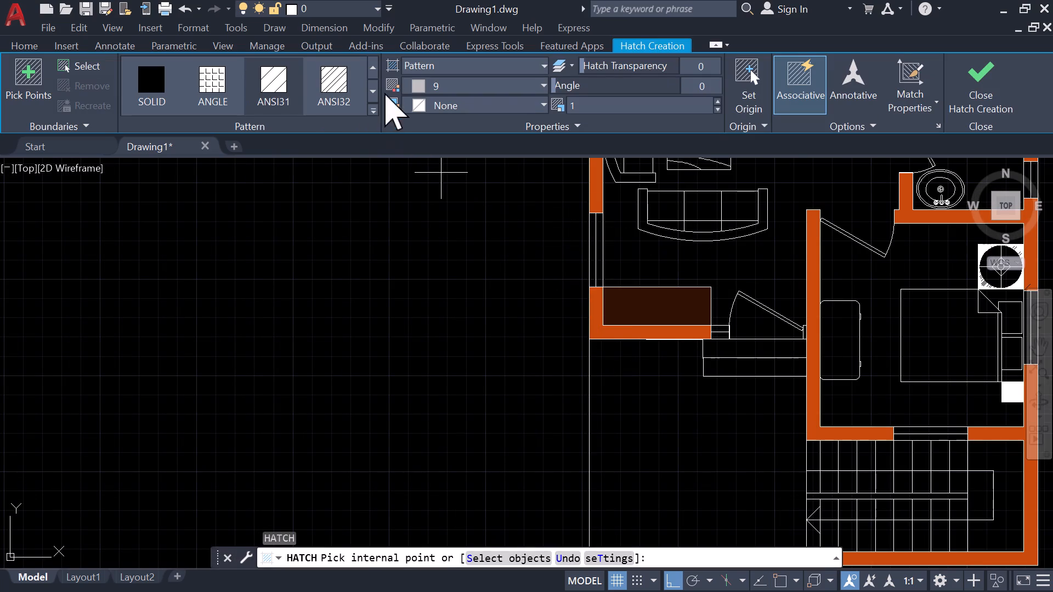
pyautogui.click(413, 81)
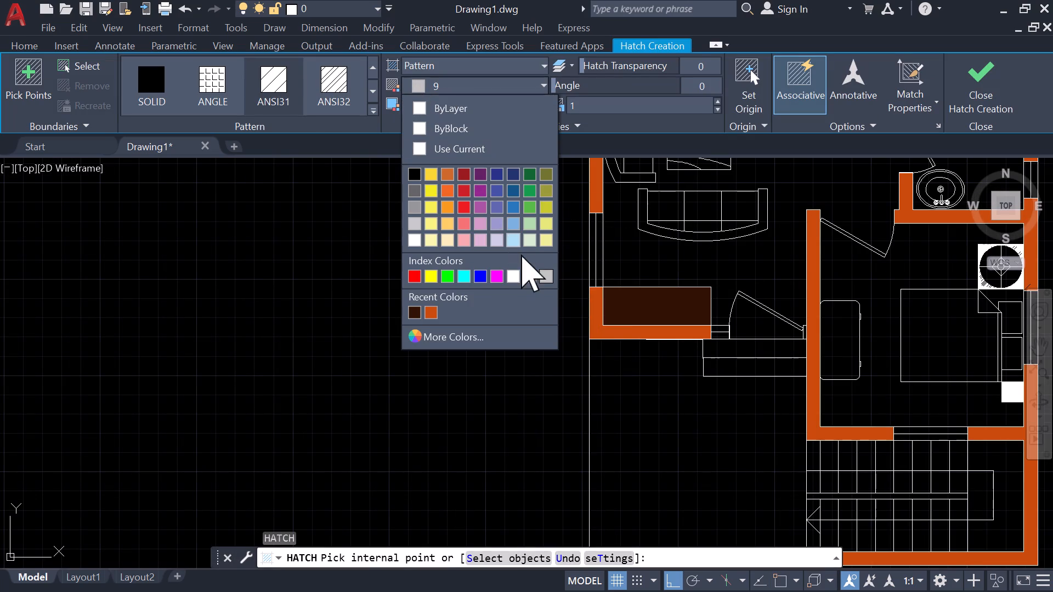
pyautogui.click(542, 272)
pyautogui.click(649, 410)
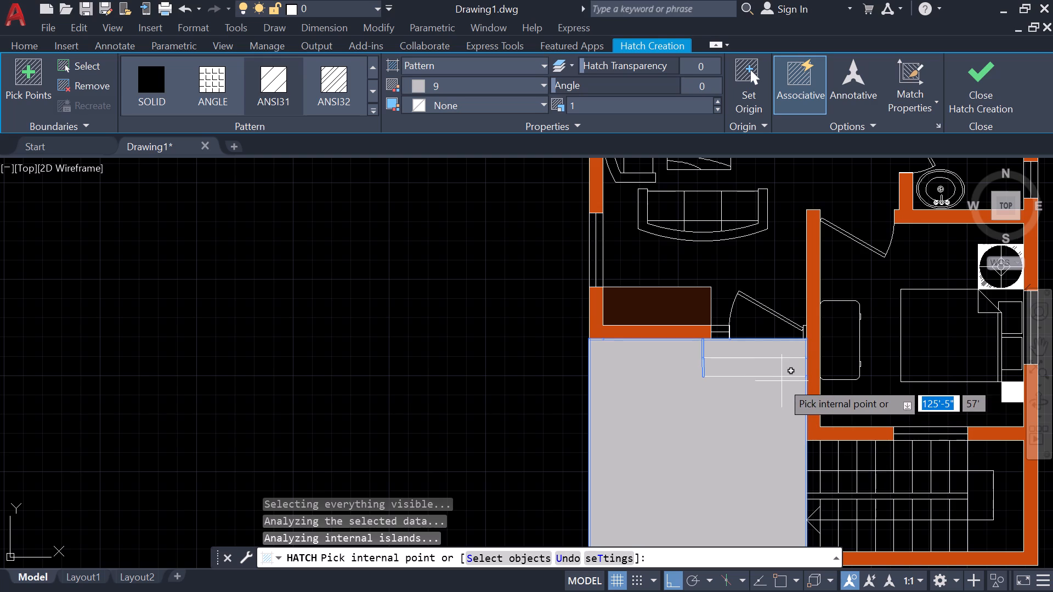
pyautogui.press('space')
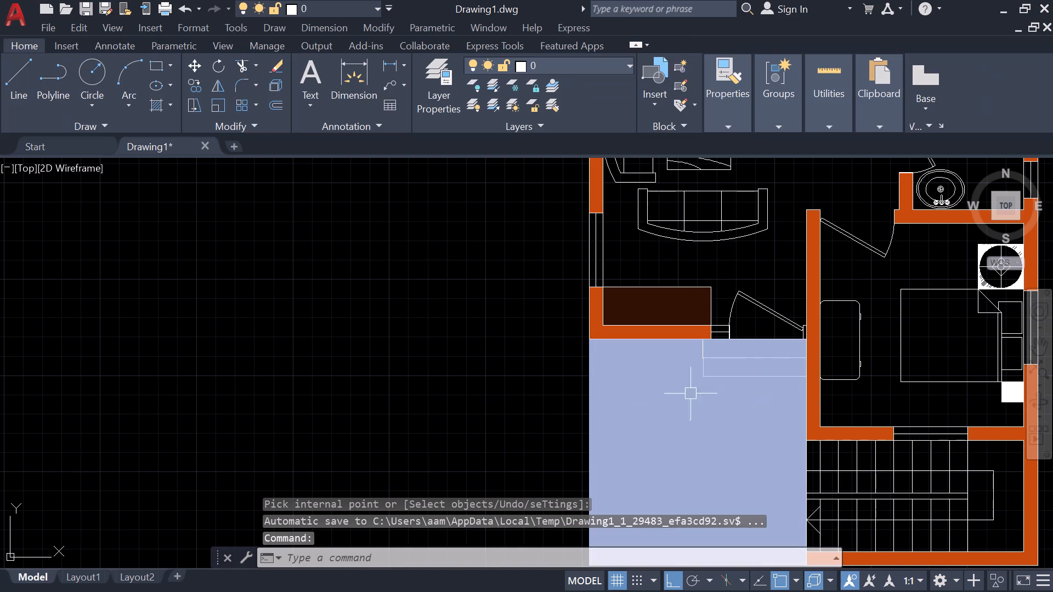
pyautogui.press('Escape')
# Outline the entrance steps below the front door with connected lines, about 2' deep, from the wall corner around to the door side.
pyautogui.scroll(-1, 477, 395)
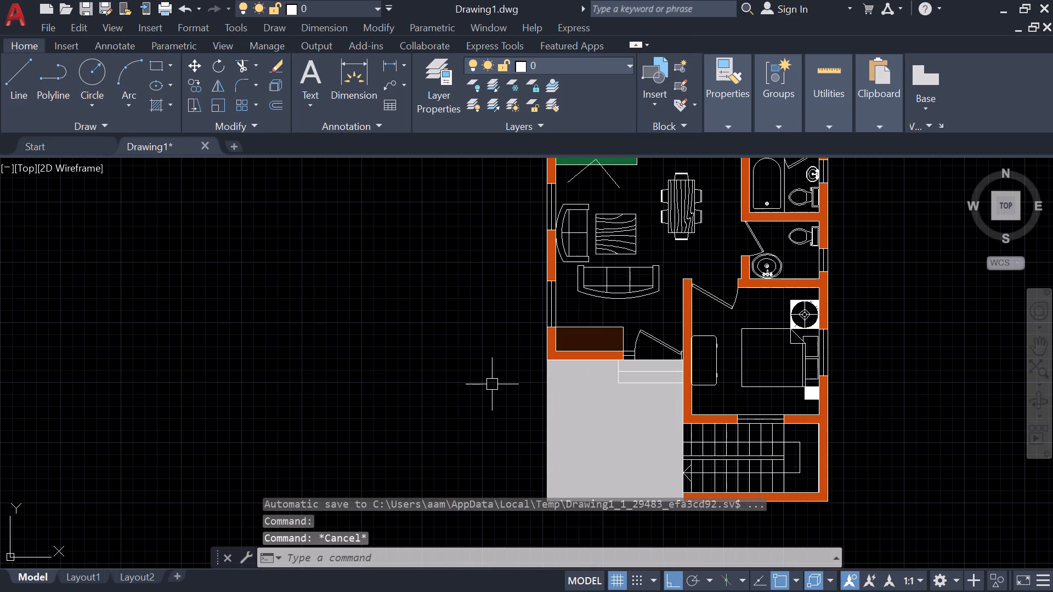
pyautogui.write('l')
pyautogui.press('space')
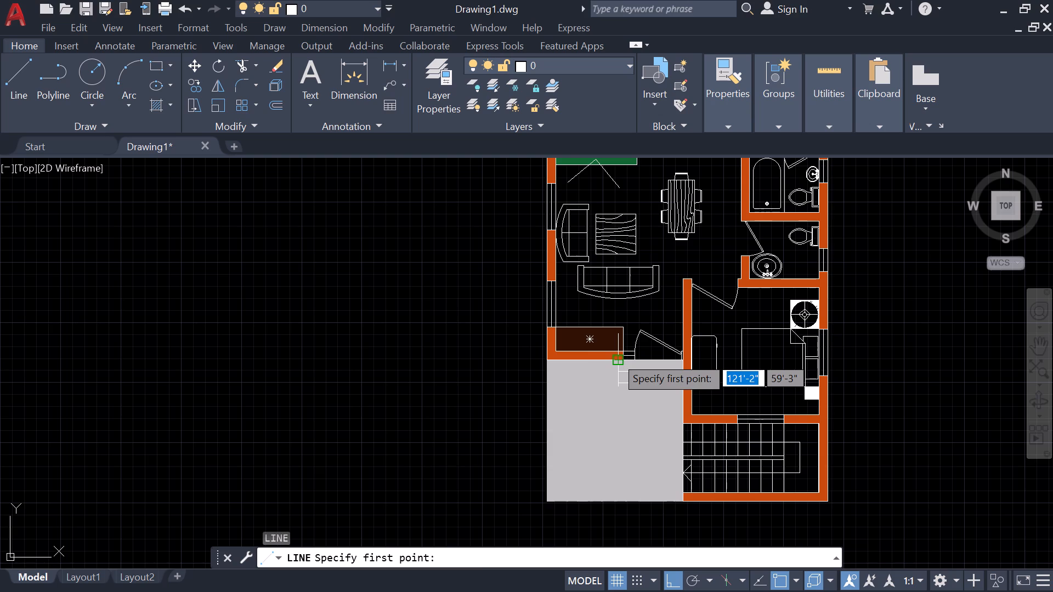
pyautogui.click(615, 360)
pyautogui.click(616, 388)
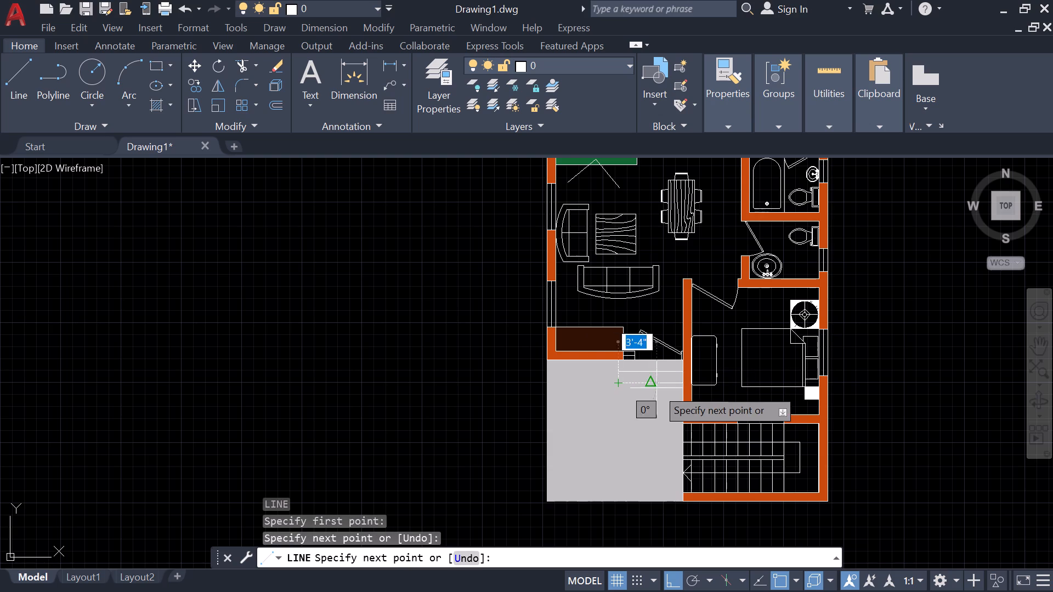
pyautogui.click(683, 383)
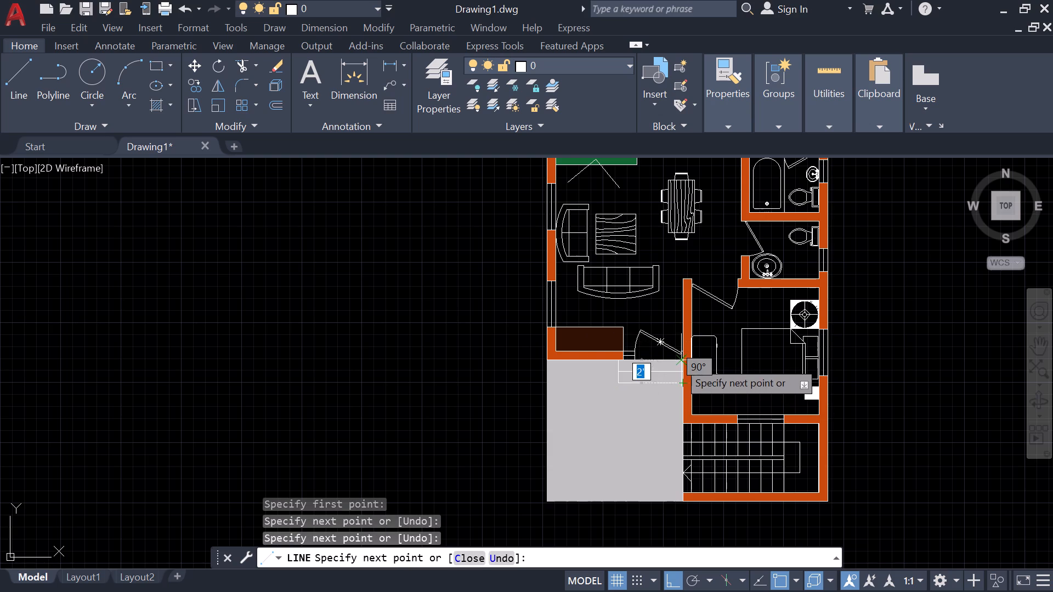
pyautogui.click(678, 361)
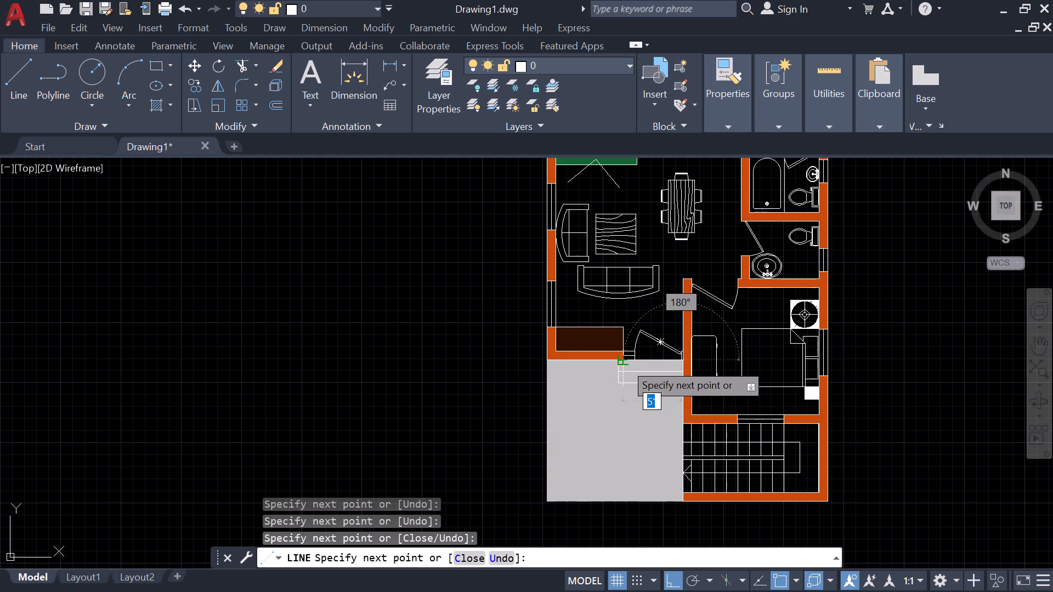
pyautogui.click(624, 363)
pyautogui.press('Escape')
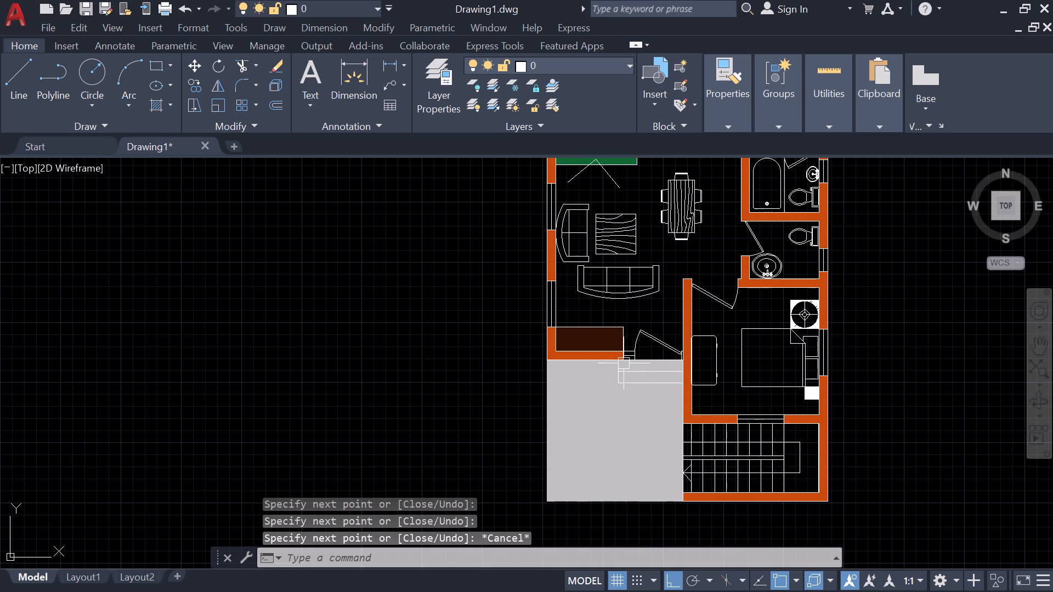
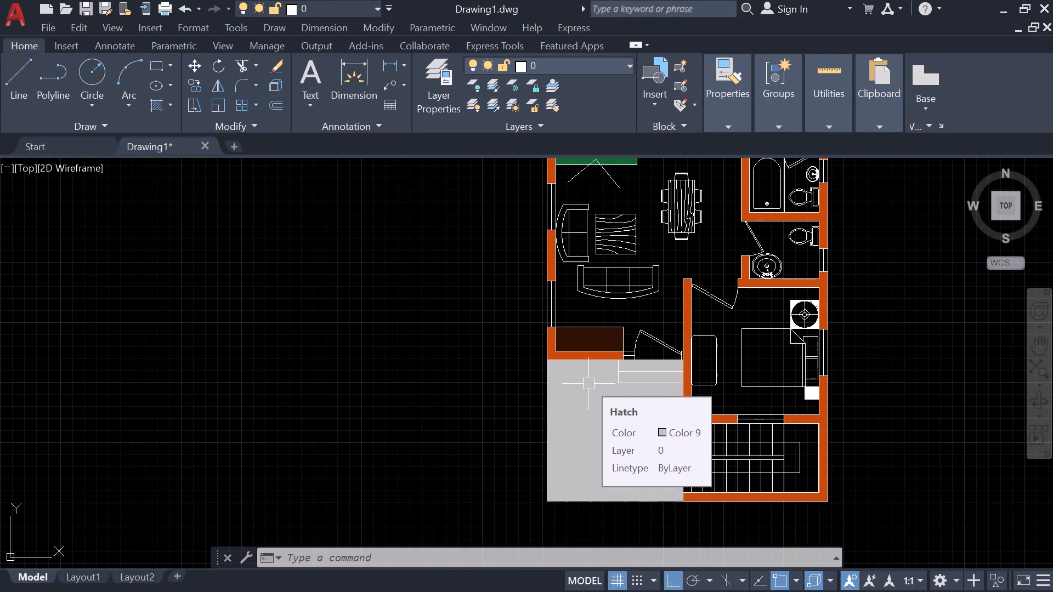
# Undo the recent edits back through the light grey hatch in the open front area.
pyautogui.hotkey('ctrl', 'z')
pyautogui.hotkey('ctrl', 'z')
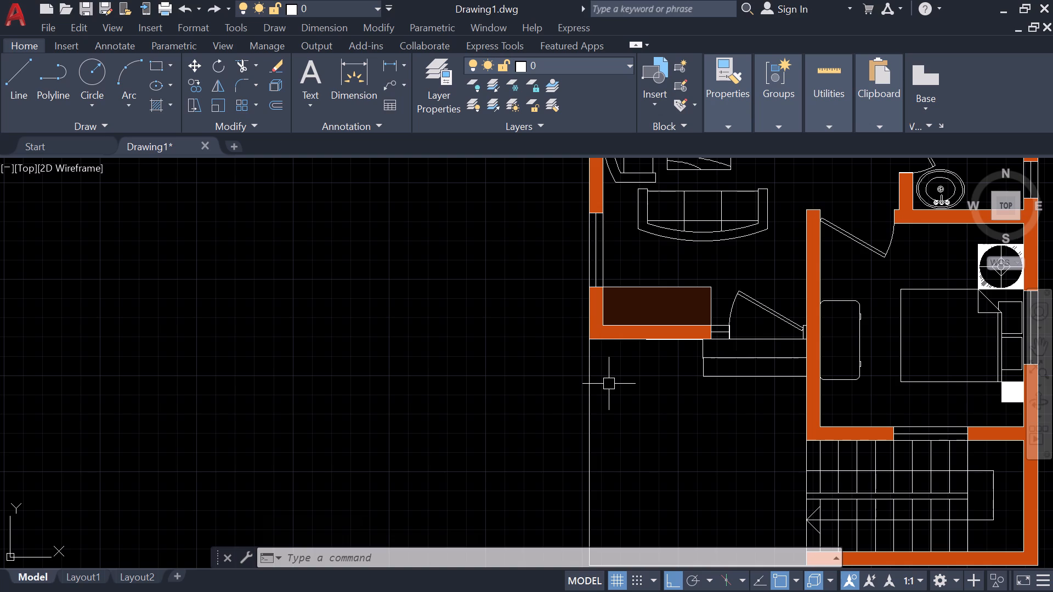
# Examine the whole floor plan, including its walls, furniture, entrance steps and open front area.
pyautogui.scroll(-1, 661, 420)
pyautogui.moveTo(661, 423); pyautogui.dragTo(445, 483, button='middle')
pyautogui.scroll(-3, 445, 483)
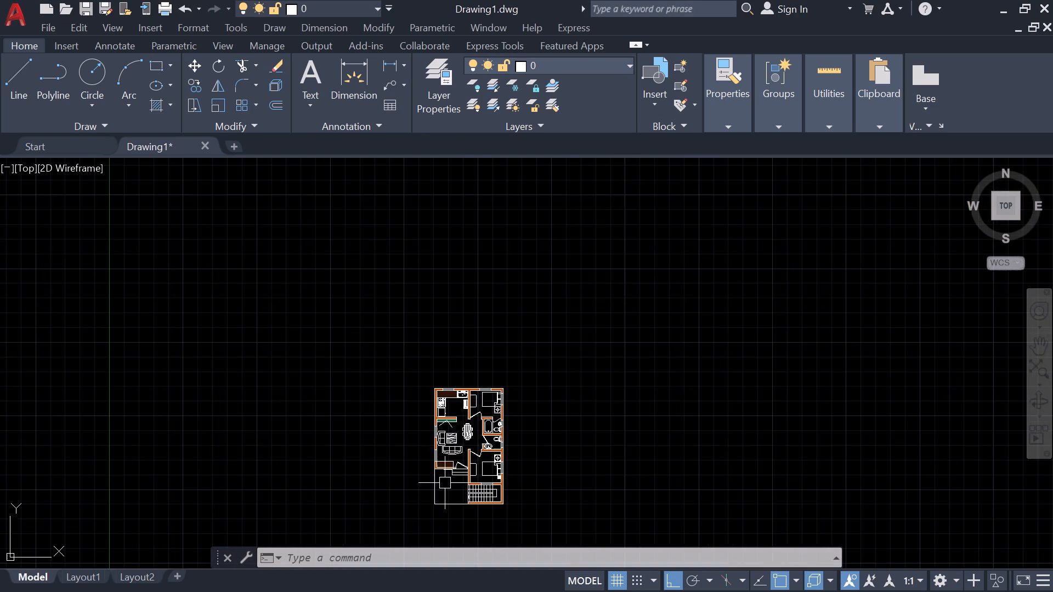
pyautogui.scroll(1, 445, 483)
pyautogui.moveTo(445, 483); pyautogui.dragTo(478, 464, button='middle')
pyautogui.scroll(2, 445, 483)
pyautogui.scroll(-1, 478, 469)
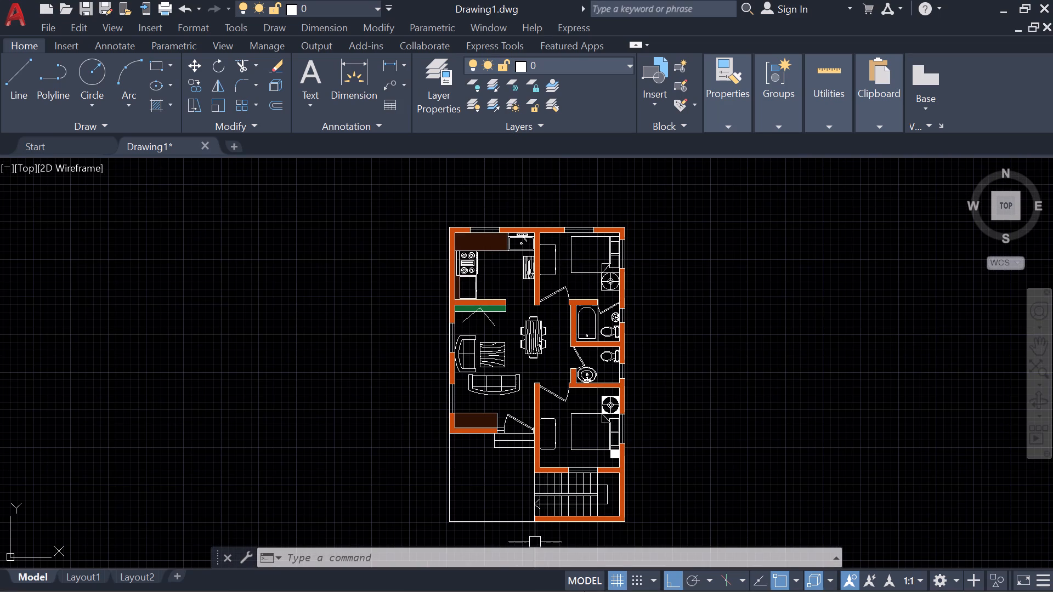
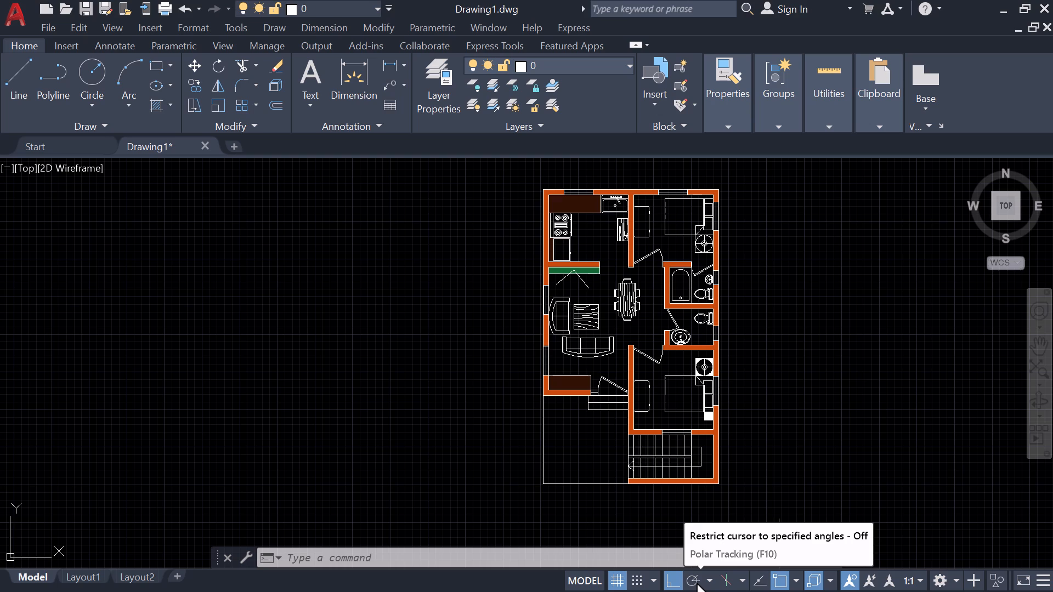
# Turn on polar tracking for the drawing.
pyautogui.click(694, 580)
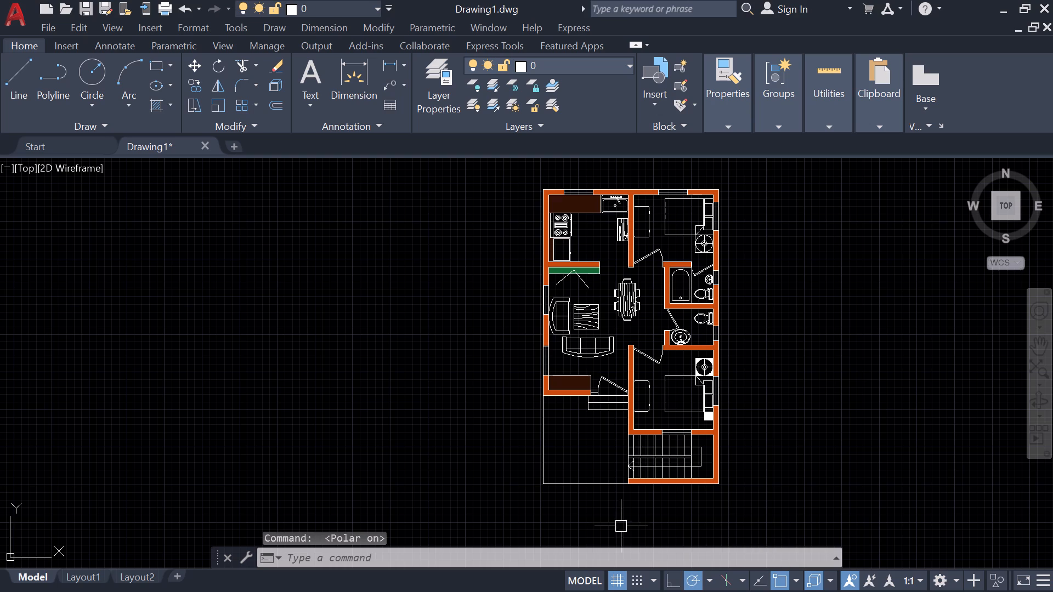
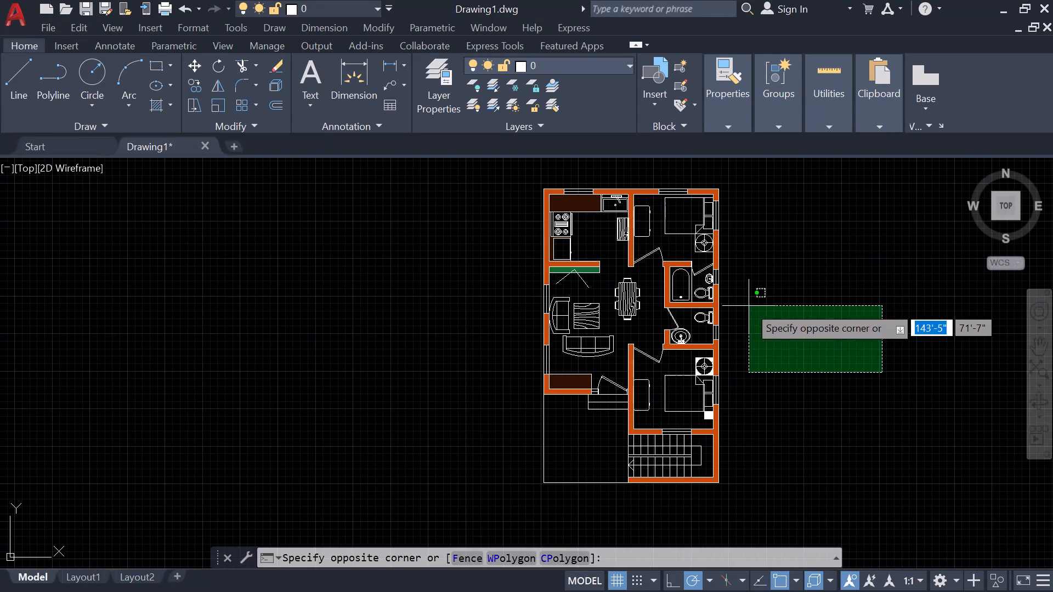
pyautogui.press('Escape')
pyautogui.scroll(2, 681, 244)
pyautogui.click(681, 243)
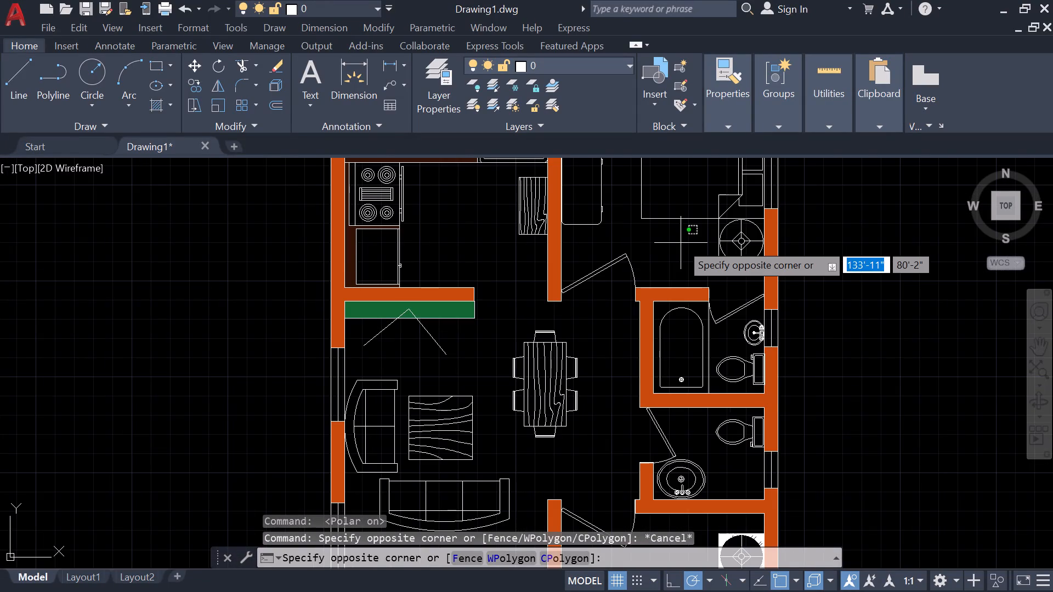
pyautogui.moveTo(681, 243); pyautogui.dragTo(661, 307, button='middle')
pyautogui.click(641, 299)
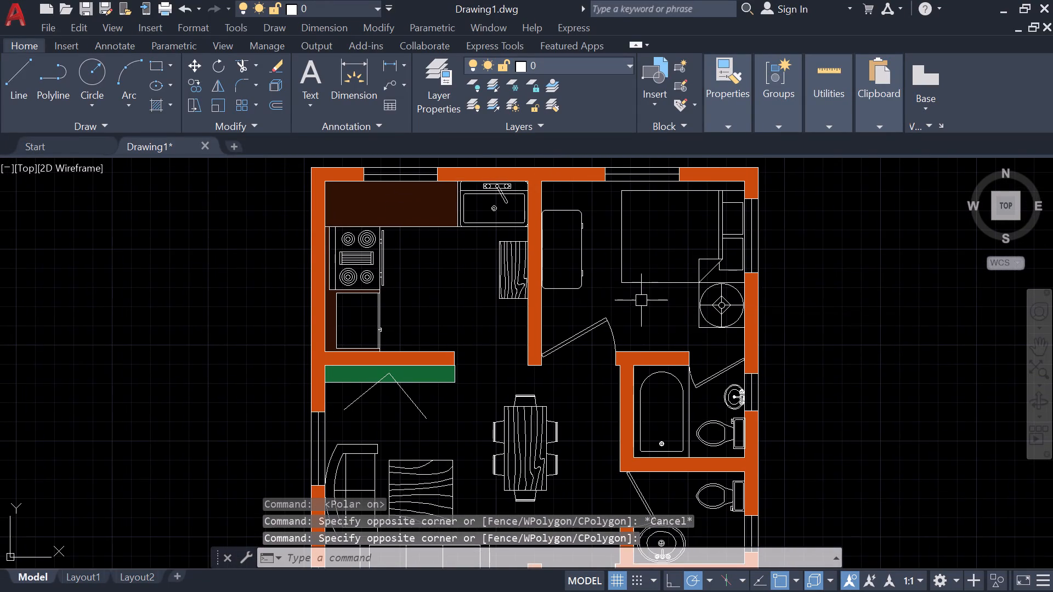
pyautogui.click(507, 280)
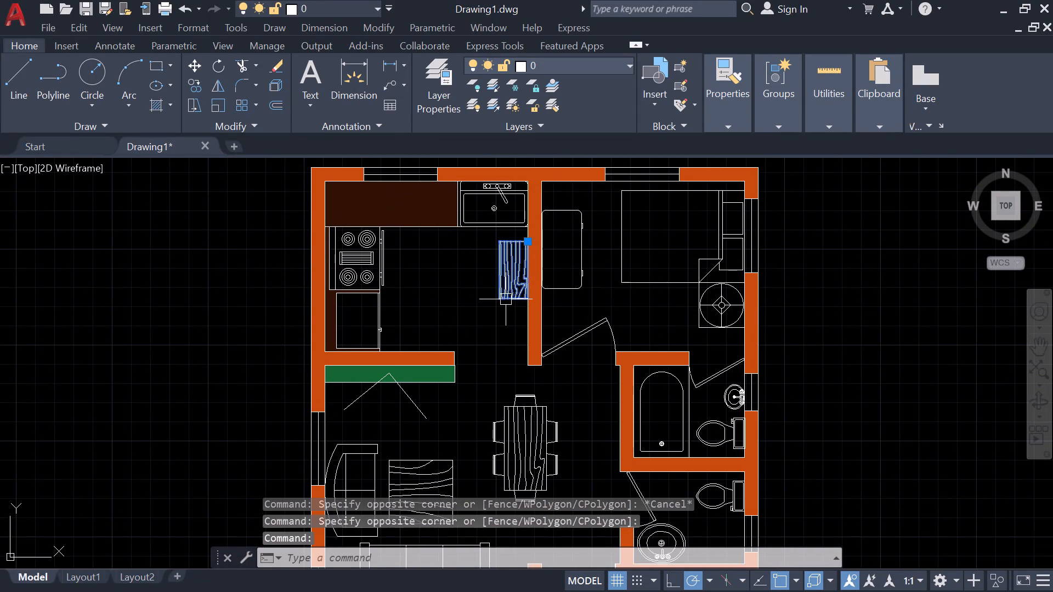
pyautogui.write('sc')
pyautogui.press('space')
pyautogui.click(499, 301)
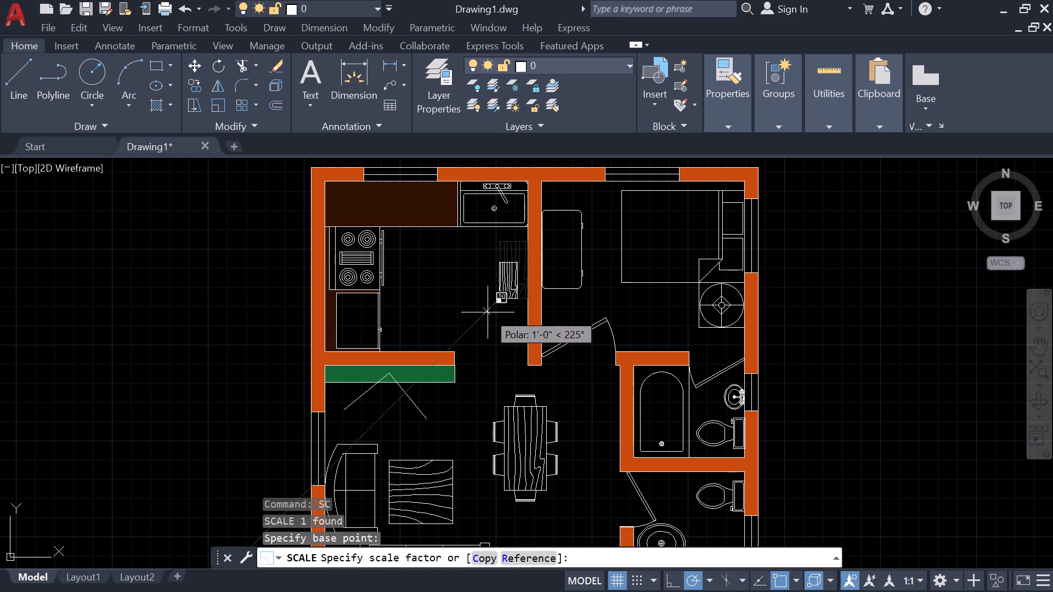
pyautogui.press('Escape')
# Scale the wood-grain table beside the kitchen's inner wall slightly larger, using its upper corner at the wall as the base point.
pyautogui.click(507, 287)
pyautogui.write('sc')
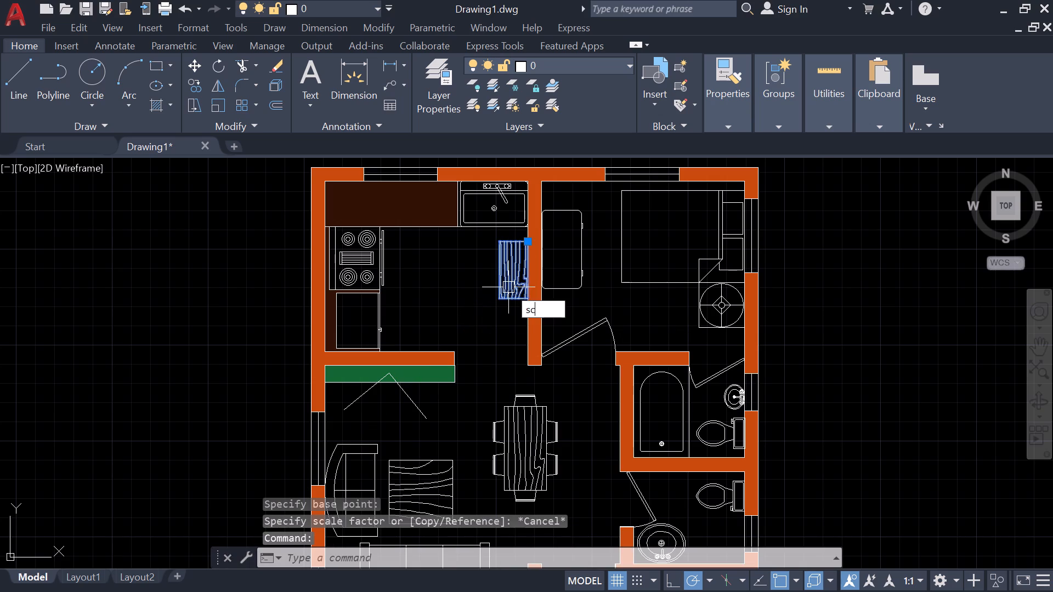
pyautogui.press('space')
pyautogui.click(528, 243)
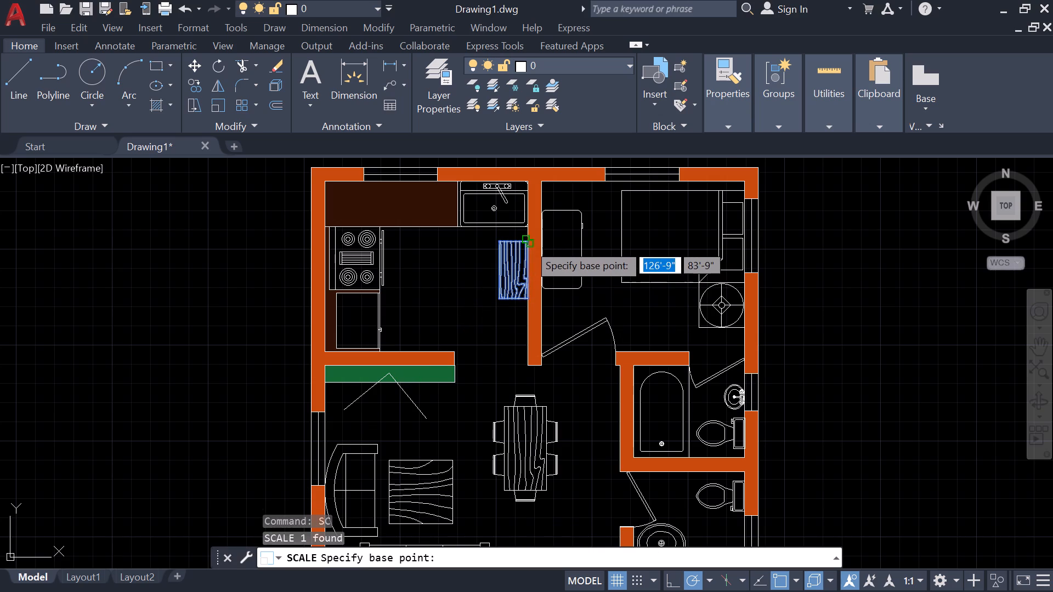
pyautogui.click(525, 207)
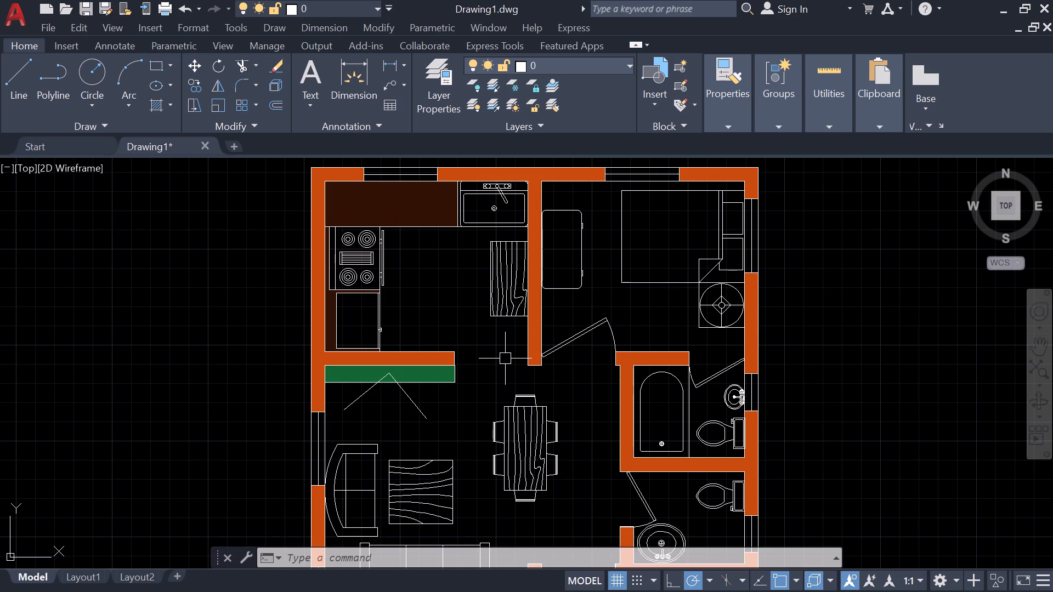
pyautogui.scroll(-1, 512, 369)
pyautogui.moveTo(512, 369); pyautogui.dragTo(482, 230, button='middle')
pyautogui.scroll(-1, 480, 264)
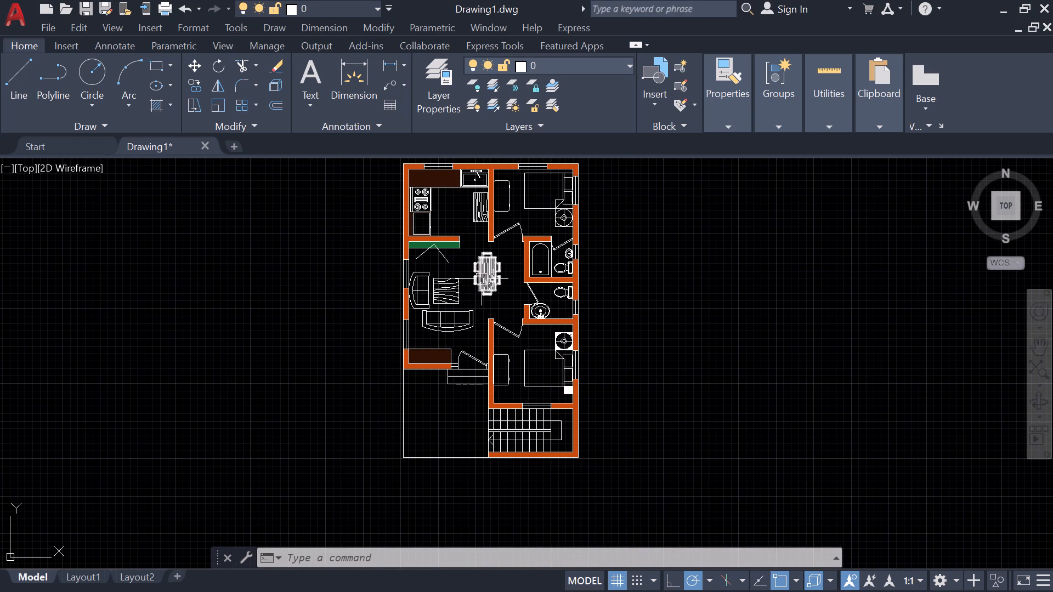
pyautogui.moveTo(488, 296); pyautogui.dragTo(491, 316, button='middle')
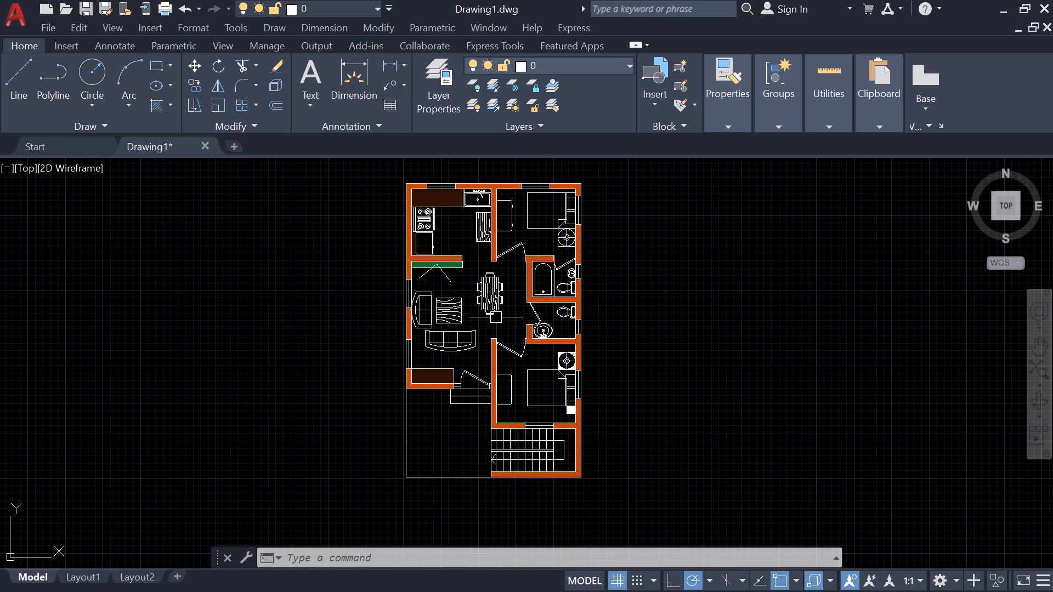